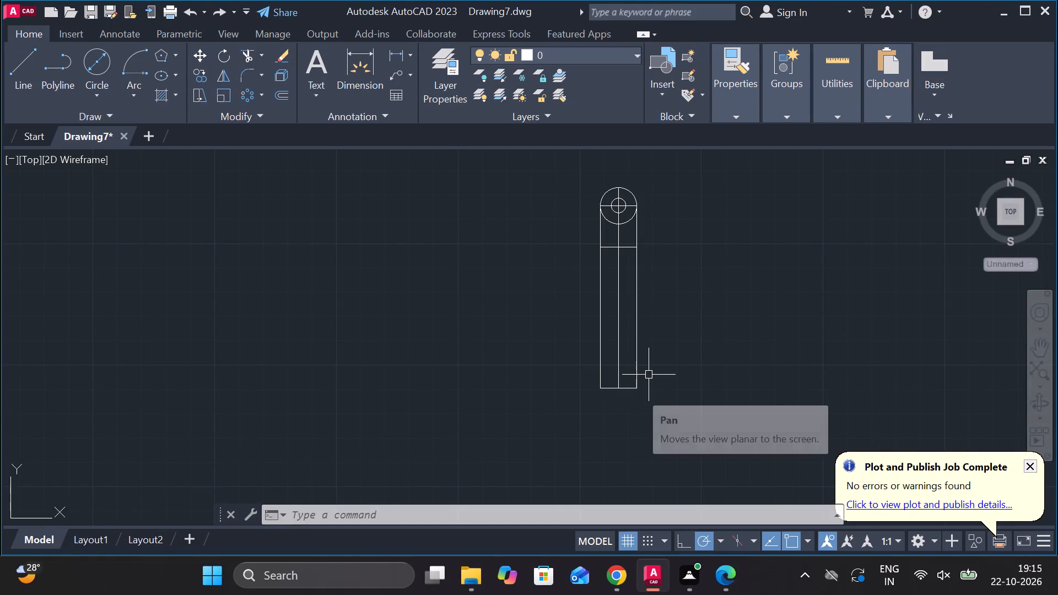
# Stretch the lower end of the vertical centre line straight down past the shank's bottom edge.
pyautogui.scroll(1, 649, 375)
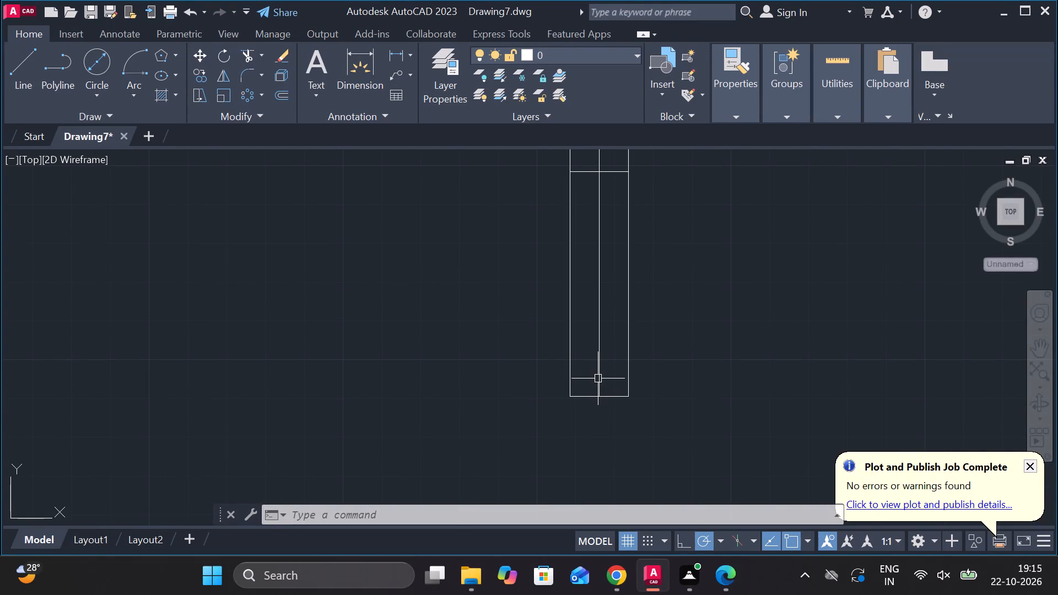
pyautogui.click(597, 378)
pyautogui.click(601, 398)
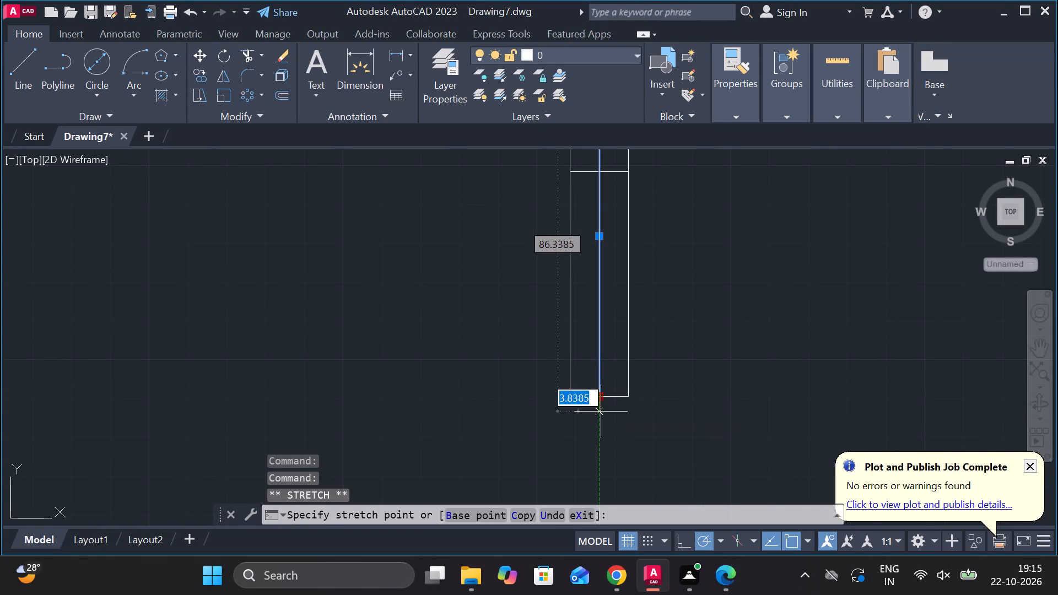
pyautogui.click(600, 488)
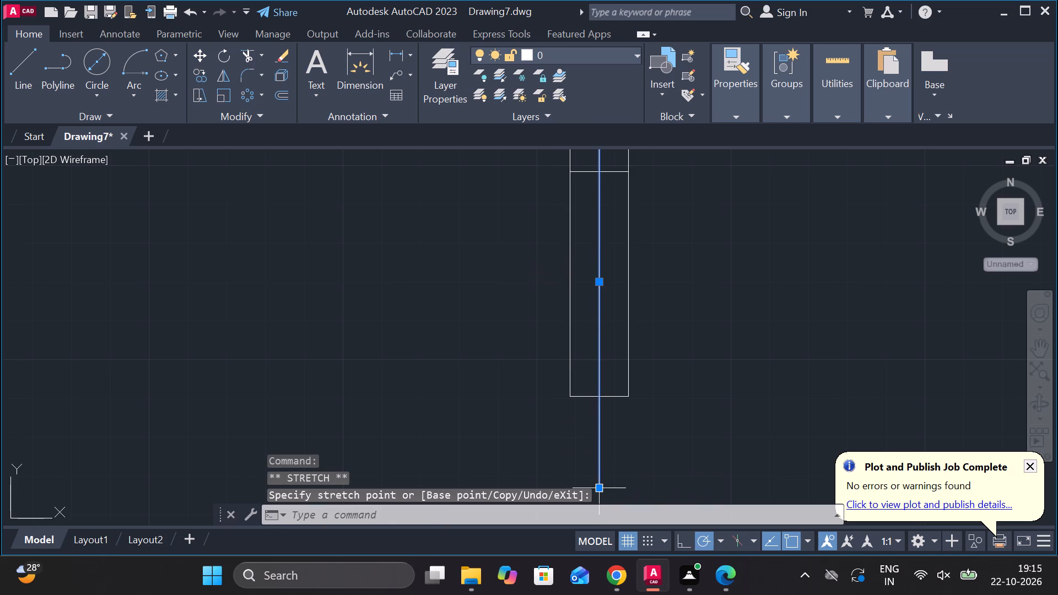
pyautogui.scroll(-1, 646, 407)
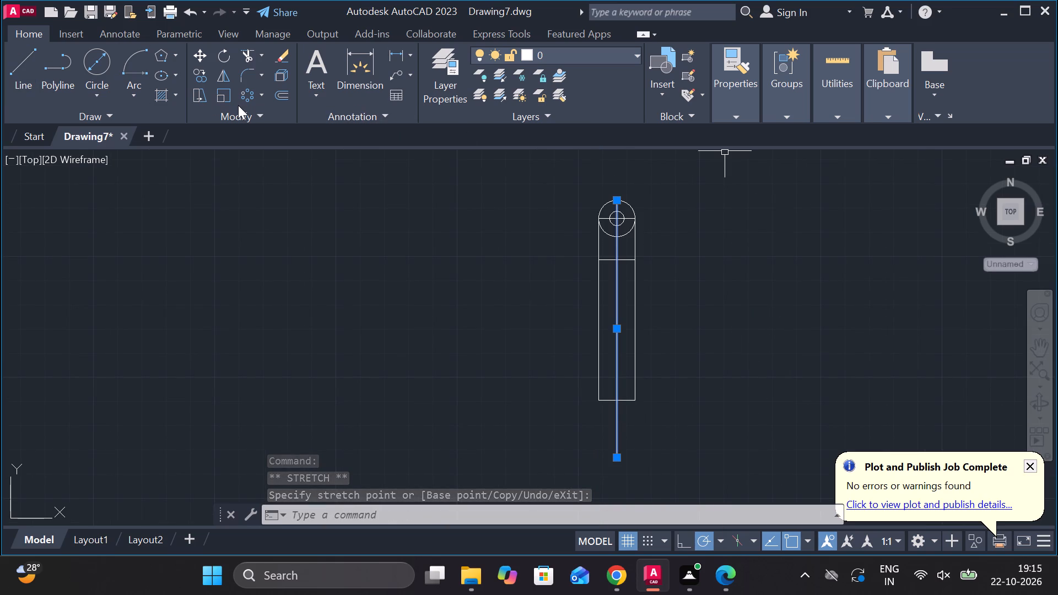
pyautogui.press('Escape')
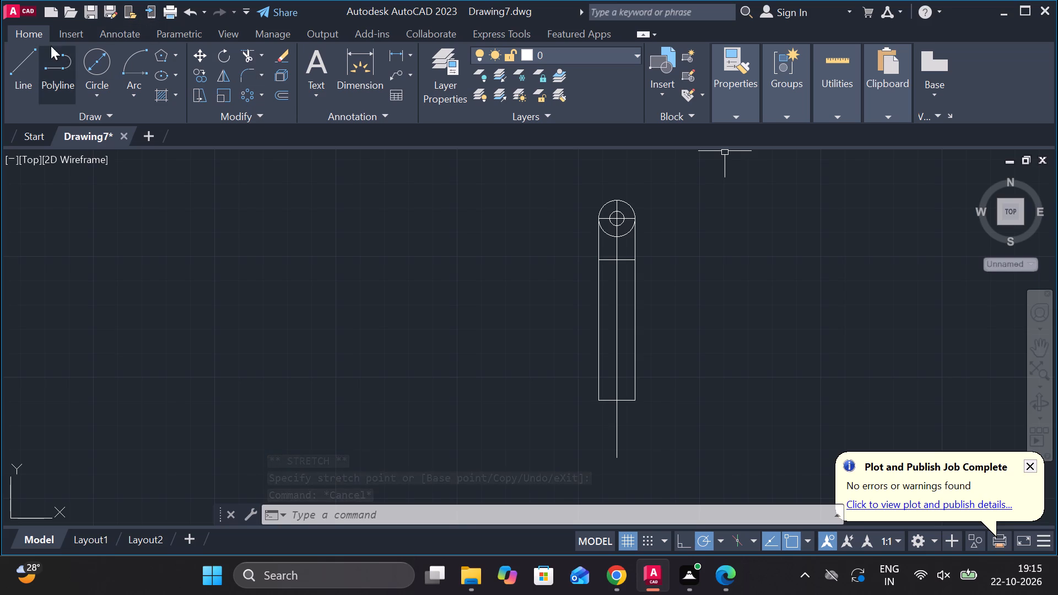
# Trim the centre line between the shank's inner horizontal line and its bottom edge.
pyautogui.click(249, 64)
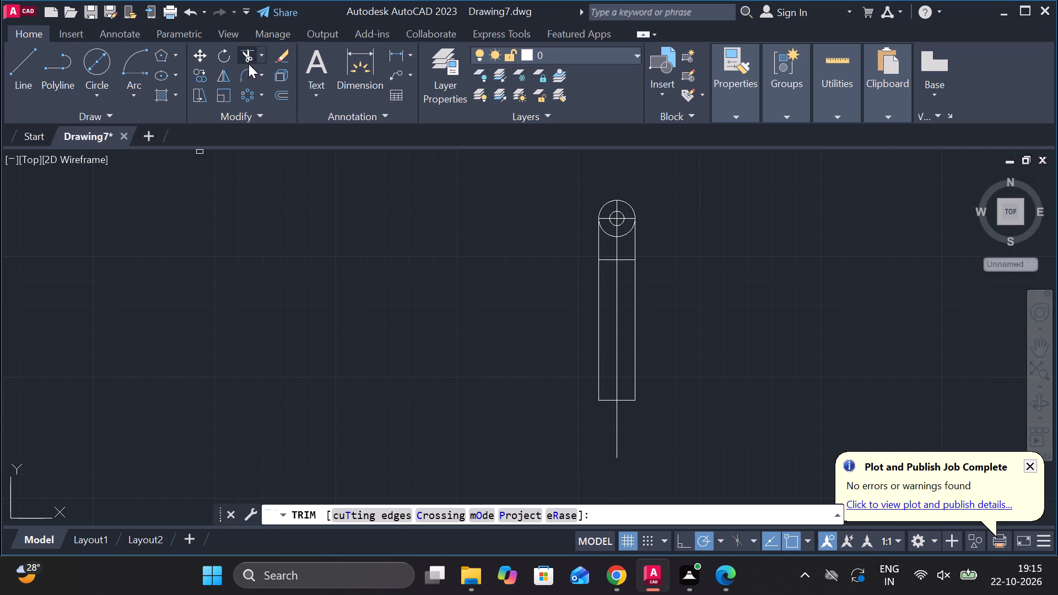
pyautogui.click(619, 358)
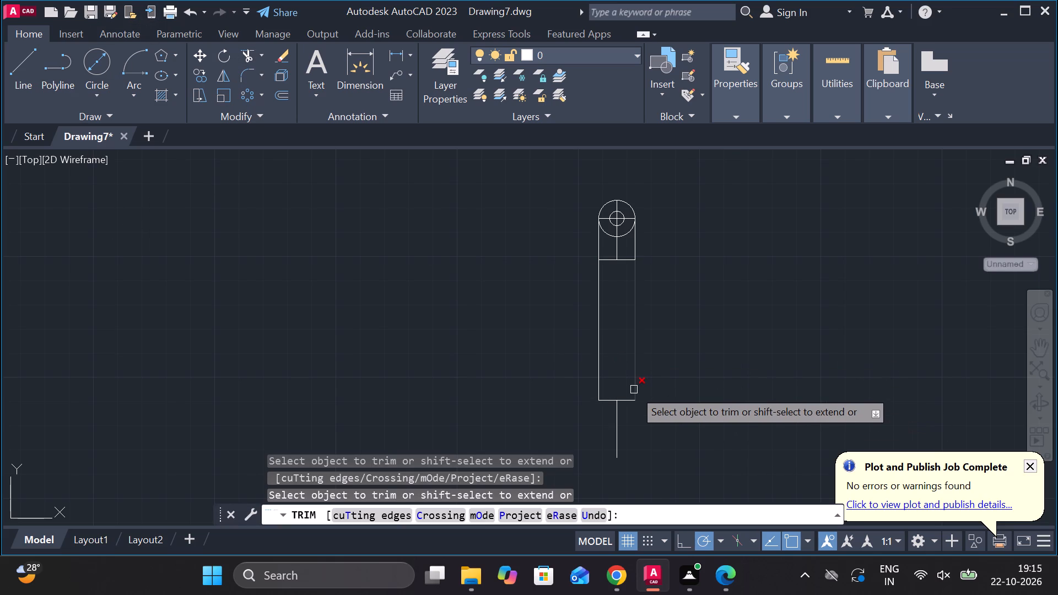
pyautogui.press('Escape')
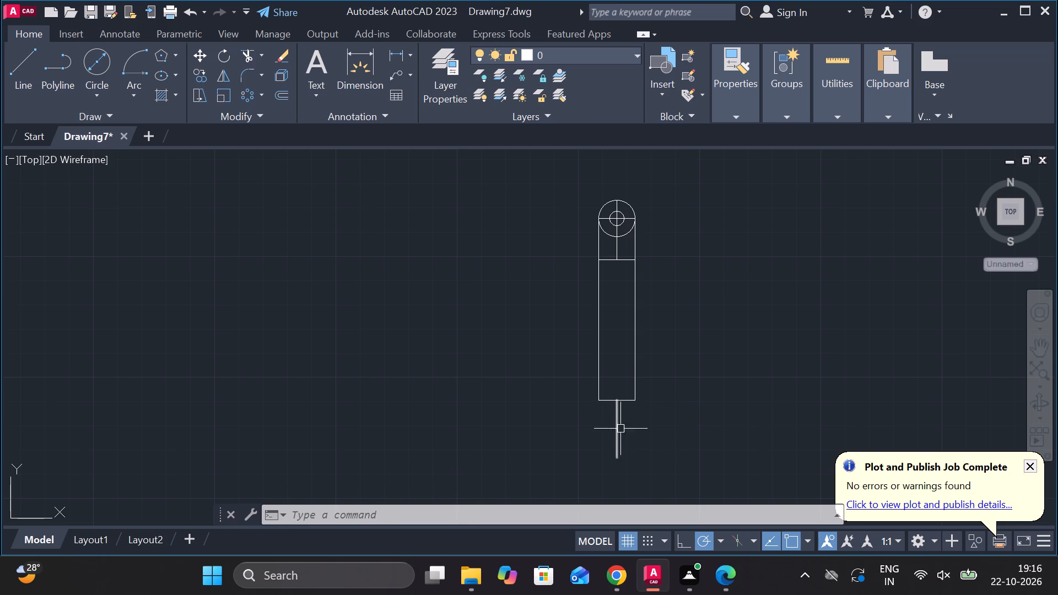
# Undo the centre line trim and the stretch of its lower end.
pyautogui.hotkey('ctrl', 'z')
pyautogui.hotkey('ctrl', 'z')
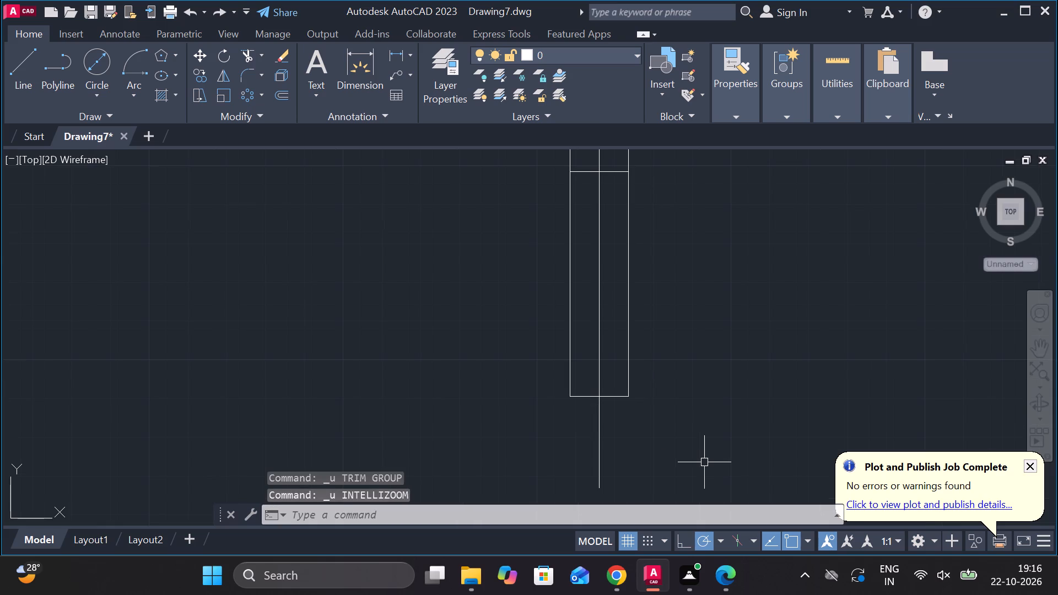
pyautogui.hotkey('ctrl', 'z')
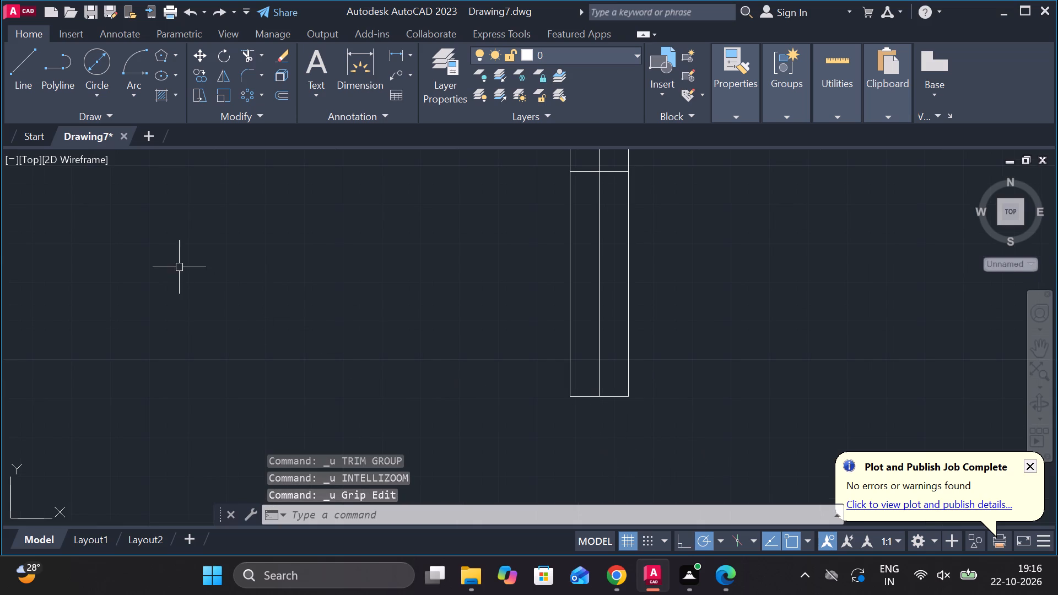
# Draw a vertical line 48 units downward from the midpoint of the shank's bottom edge.
pyautogui.click(20, 78)
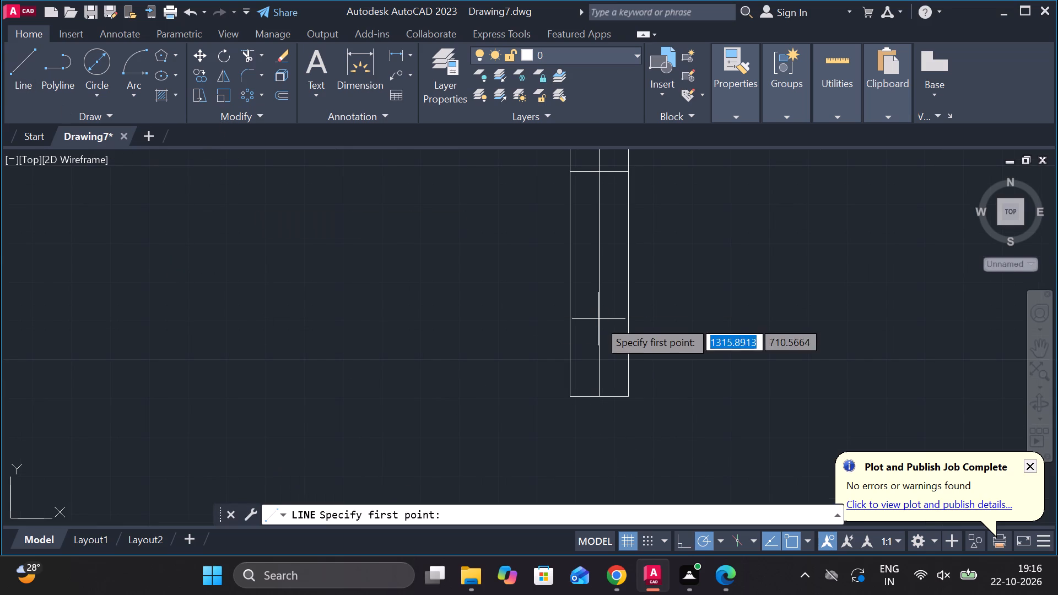
pyautogui.click(597, 392)
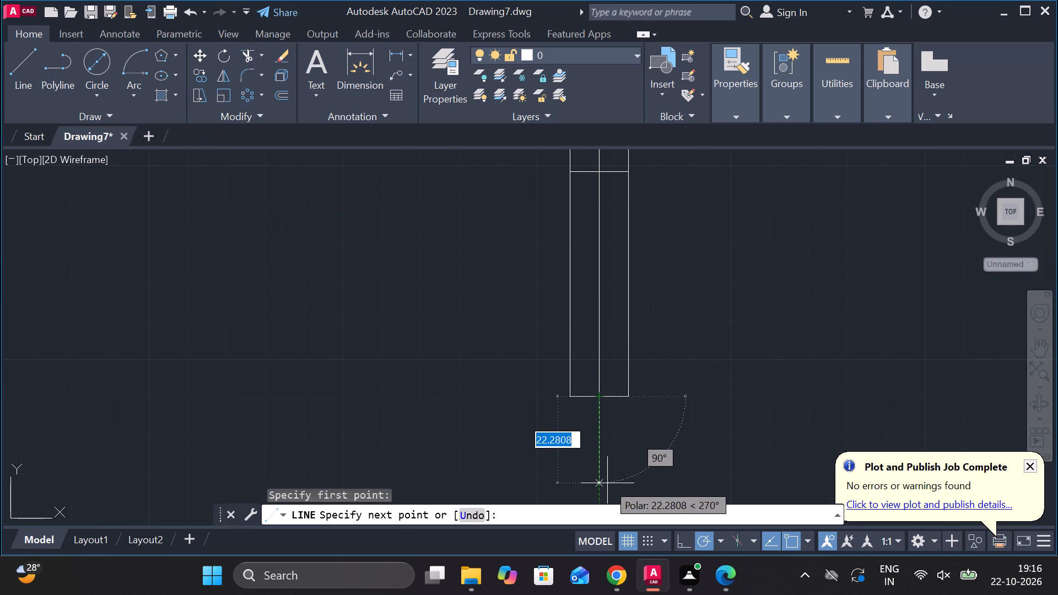
pyautogui.press('4')
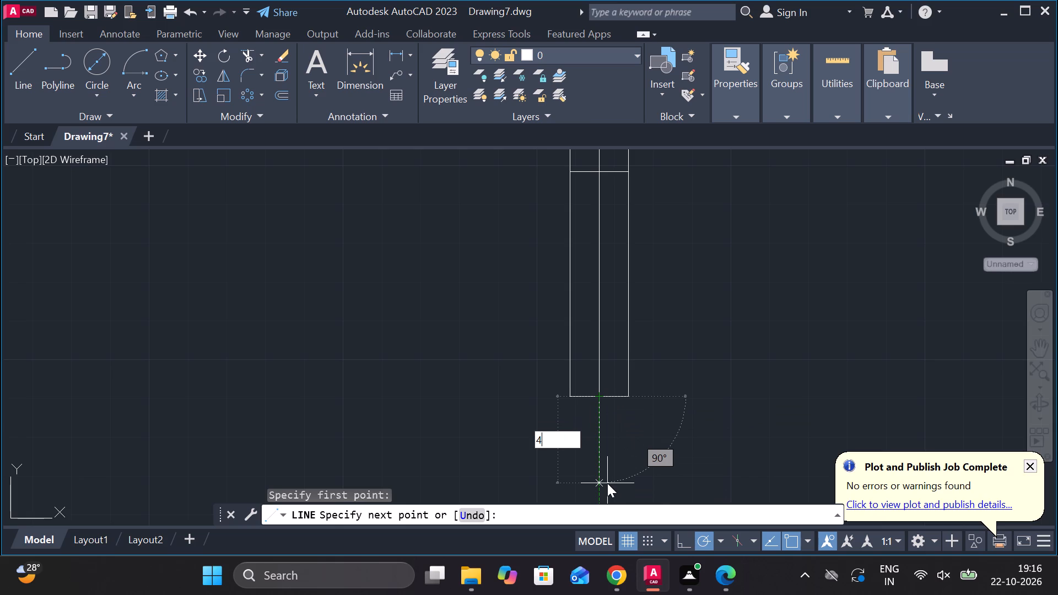
pyautogui.press('8')
pyautogui.press('Return')
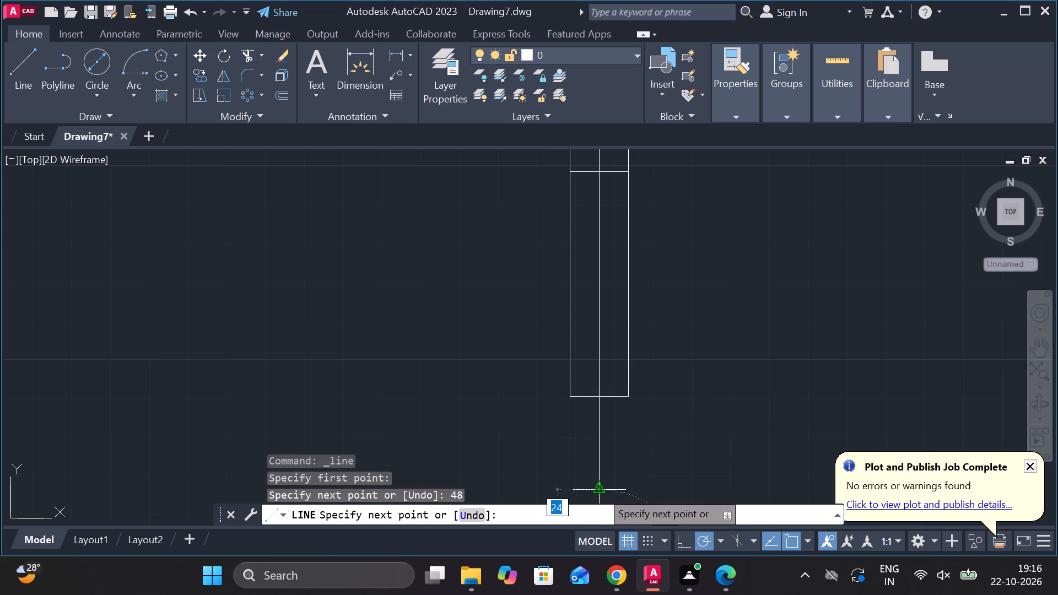
pyautogui.scroll(-3, 759, 280)
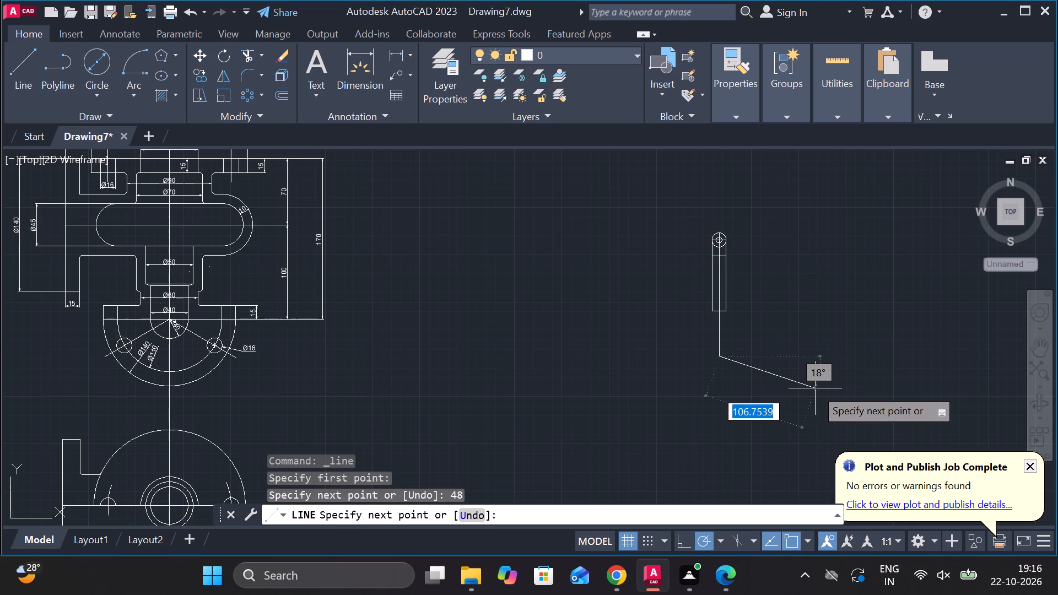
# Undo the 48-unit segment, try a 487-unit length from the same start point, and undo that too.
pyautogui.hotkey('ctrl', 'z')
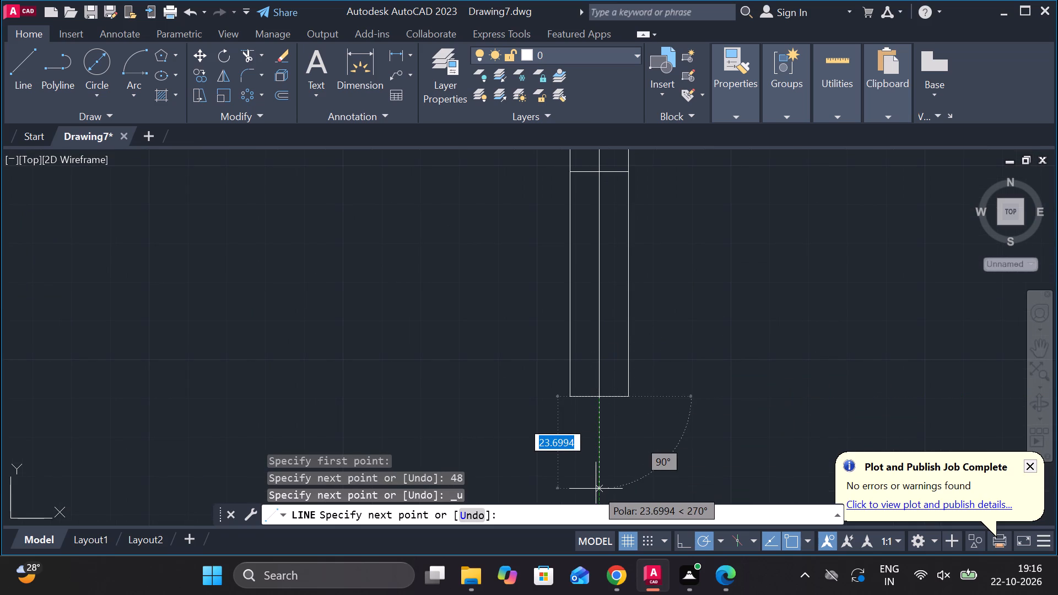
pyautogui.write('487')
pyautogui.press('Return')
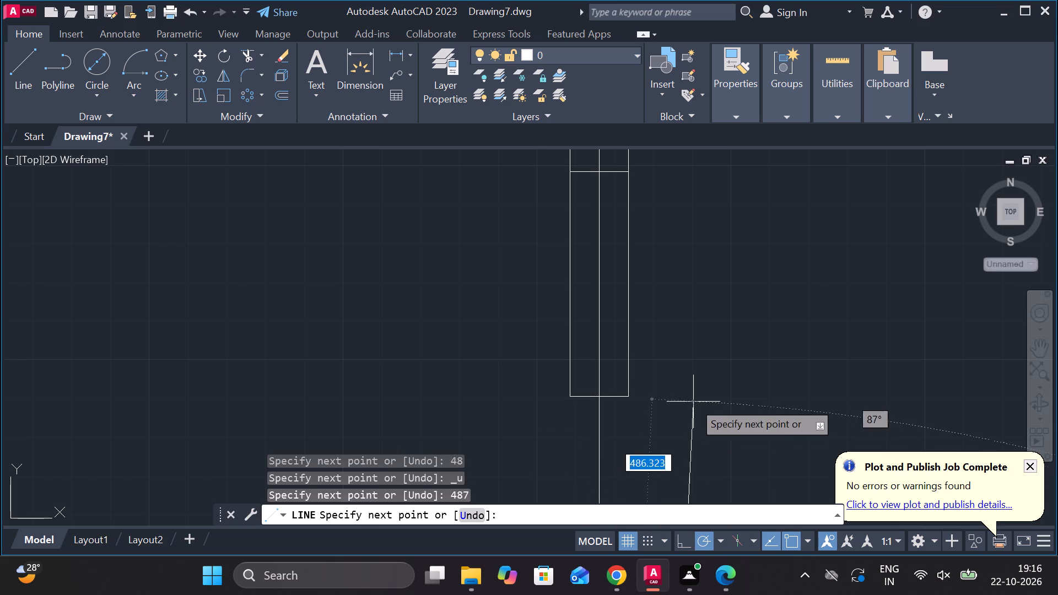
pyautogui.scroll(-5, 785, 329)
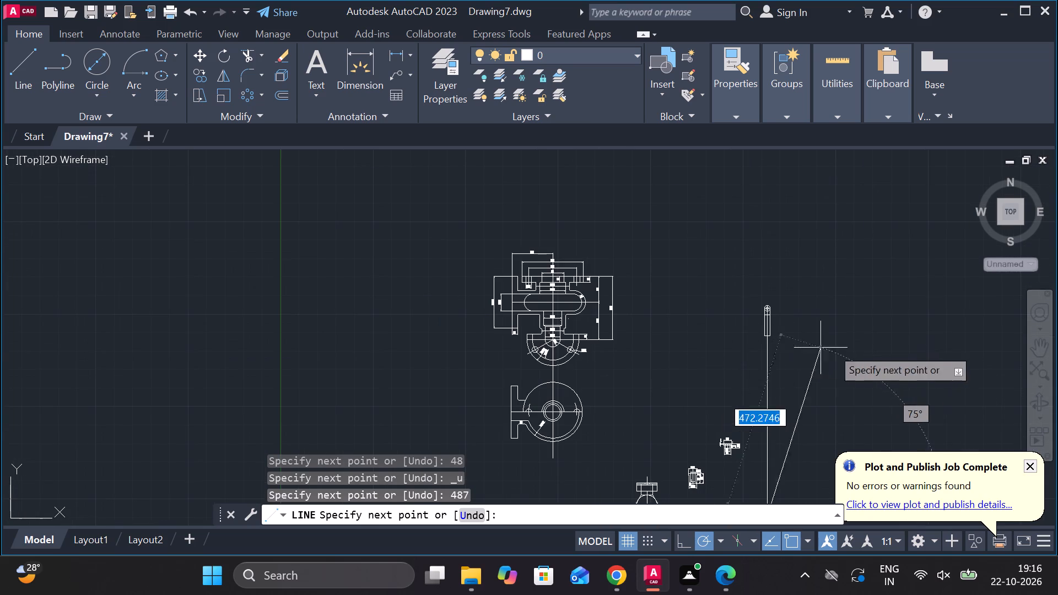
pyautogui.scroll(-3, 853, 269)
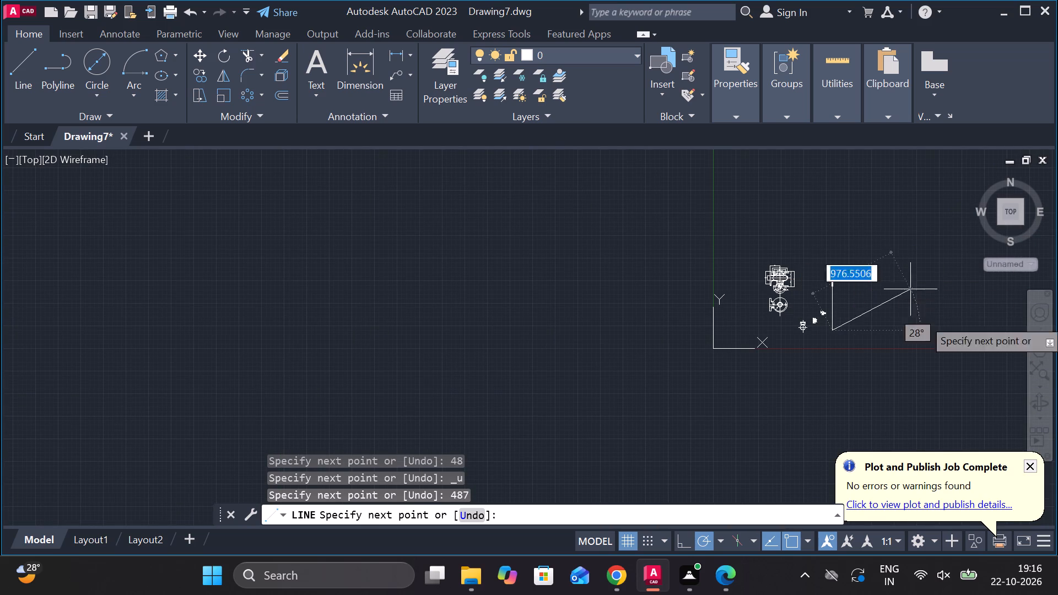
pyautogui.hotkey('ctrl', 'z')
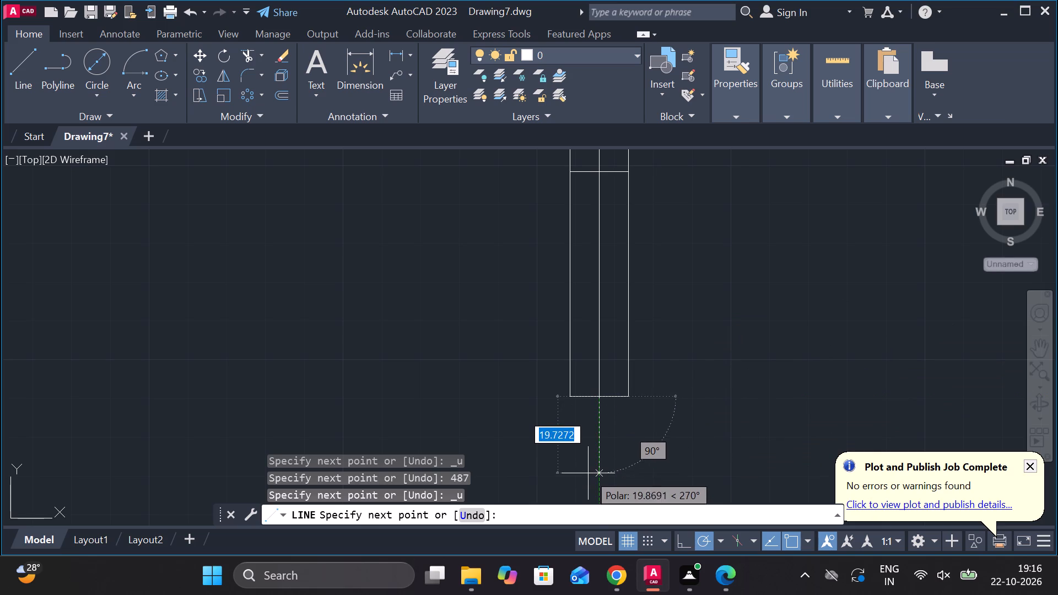
# Draw the vertical segment 48 units downward from the bottom edge's midpoint and finish the line.
pyautogui.press('4')
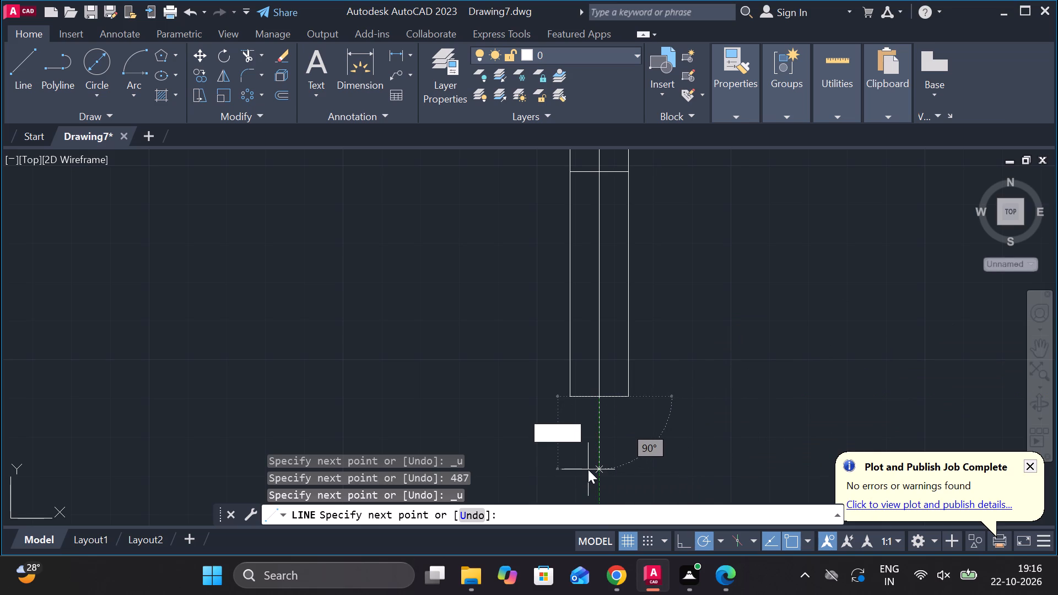
pyautogui.press('8')
pyautogui.press('Return')
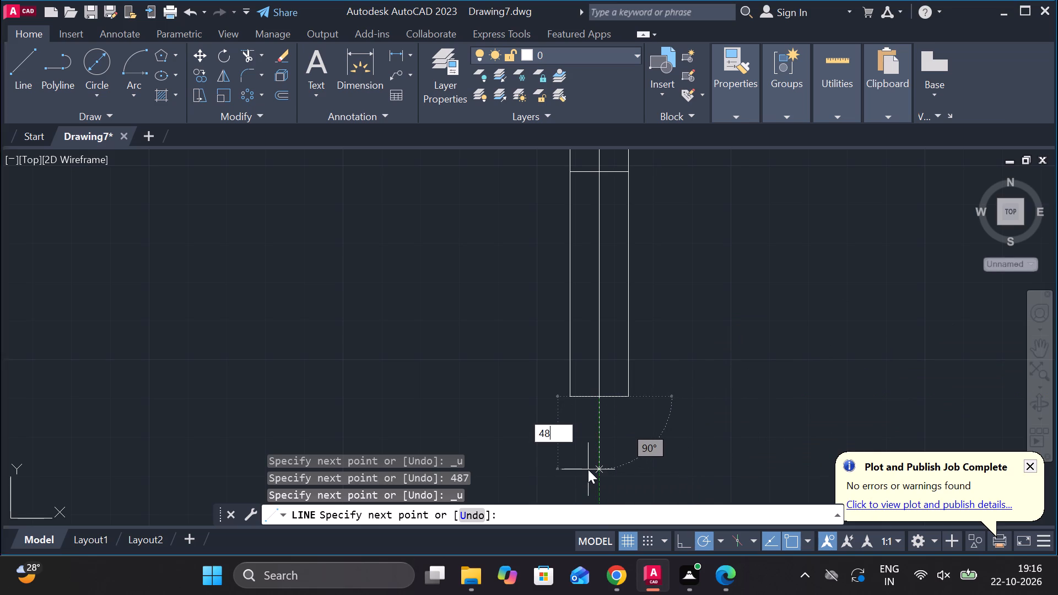
pyautogui.scroll(-3, 713, 263)
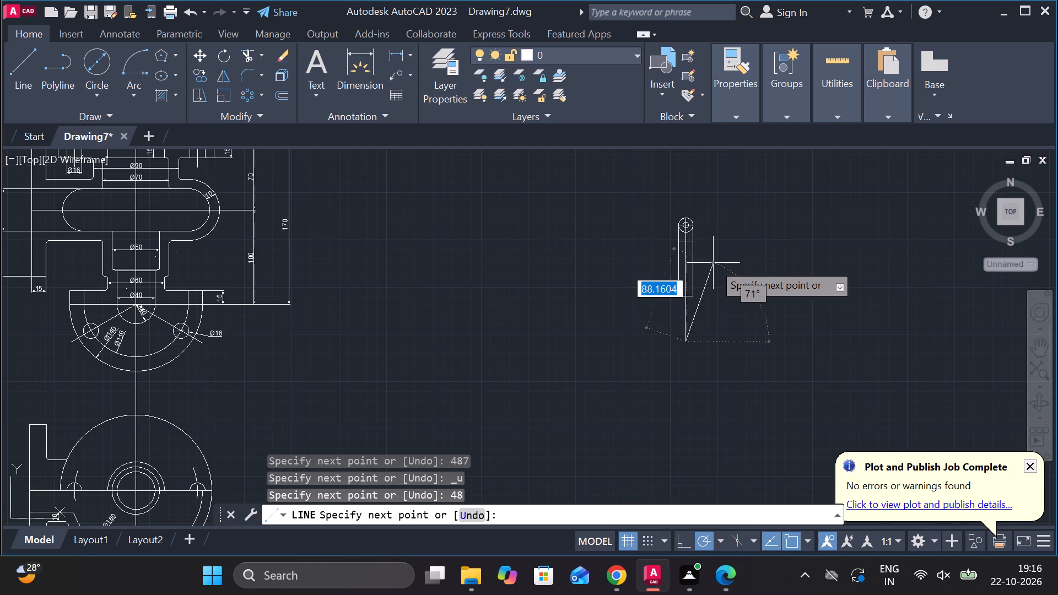
pyautogui.press('Escape')
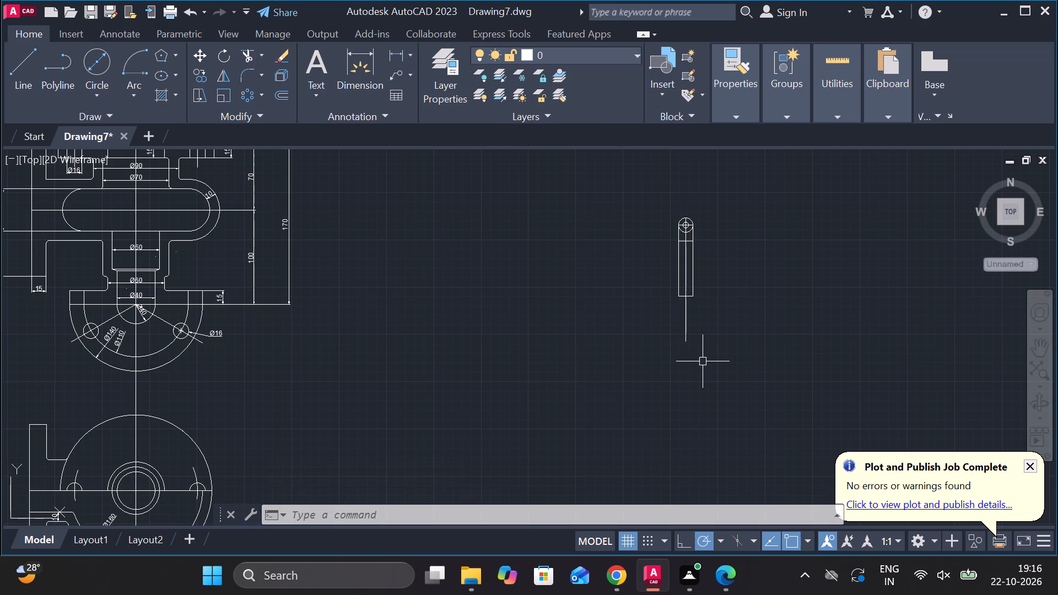
# Copy the 48-unit vertical line 6 units to each side of itself, using its midpoint as base point.
pyautogui.scroll(1, 703, 361)
pyautogui.scroll(-2, 703, 361)
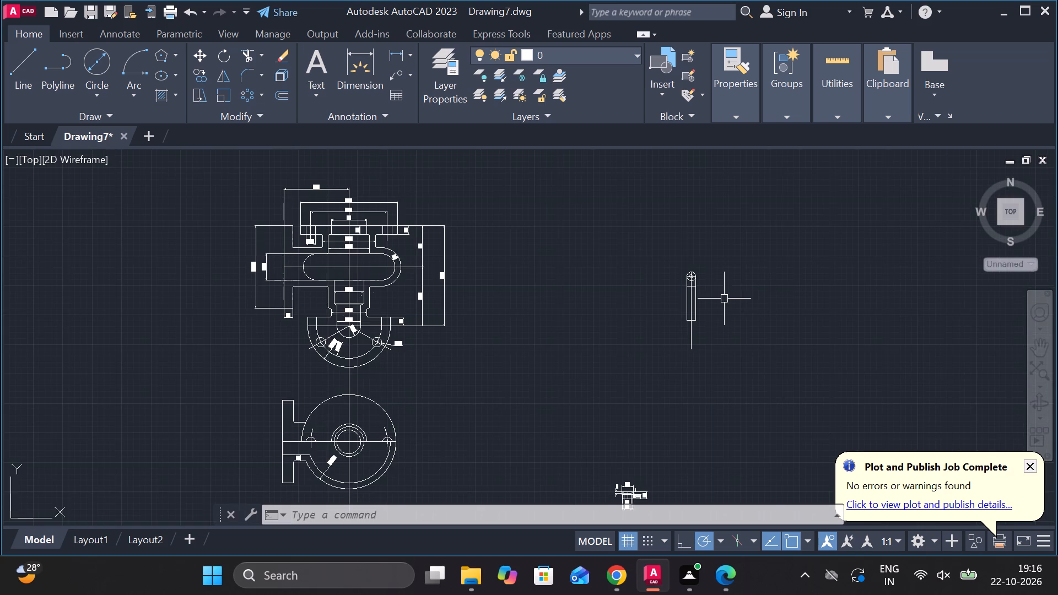
pyautogui.scroll(2, 724, 299)
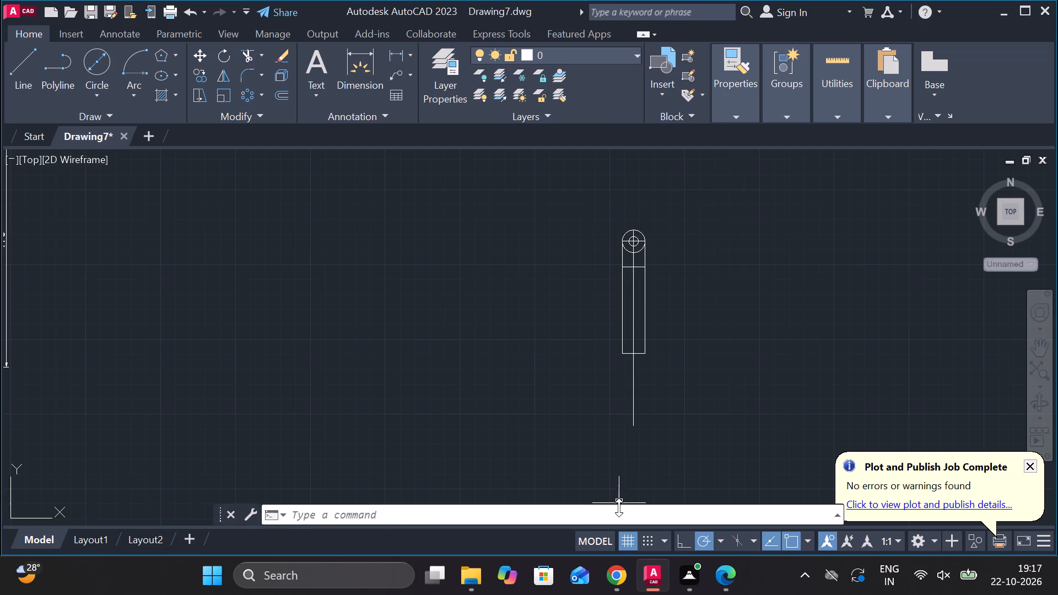
pyautogui.scroll(2, 668, 427)
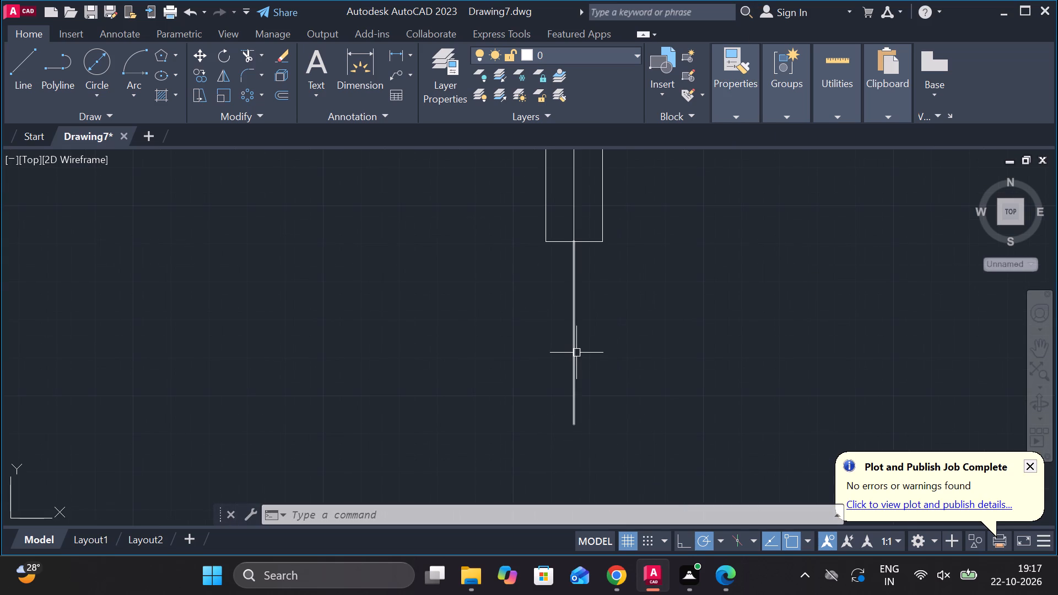
pyautogui.click(571, 353)
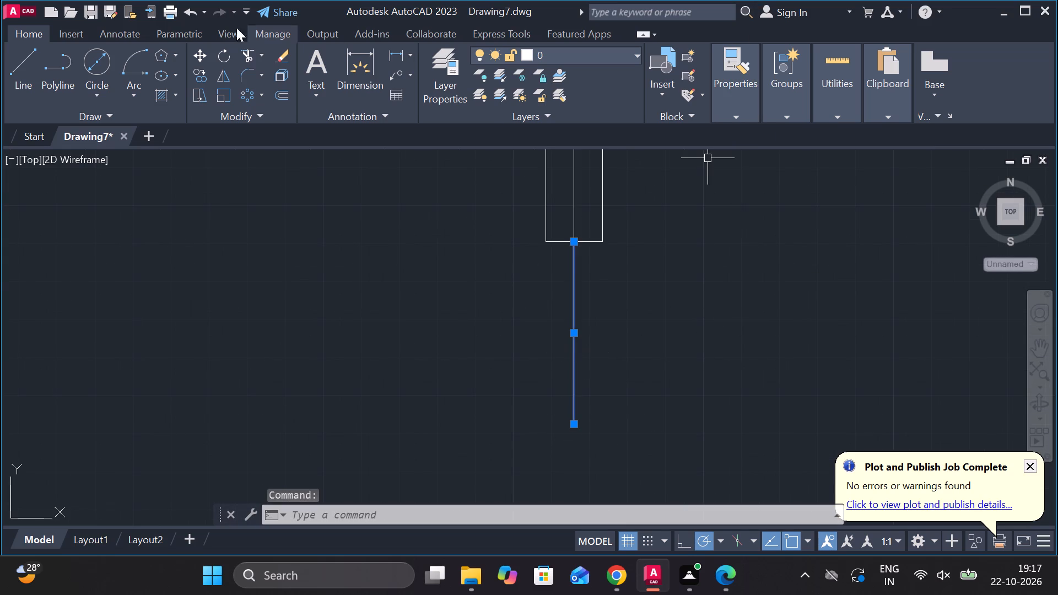
pyautogui.click(203, 75)
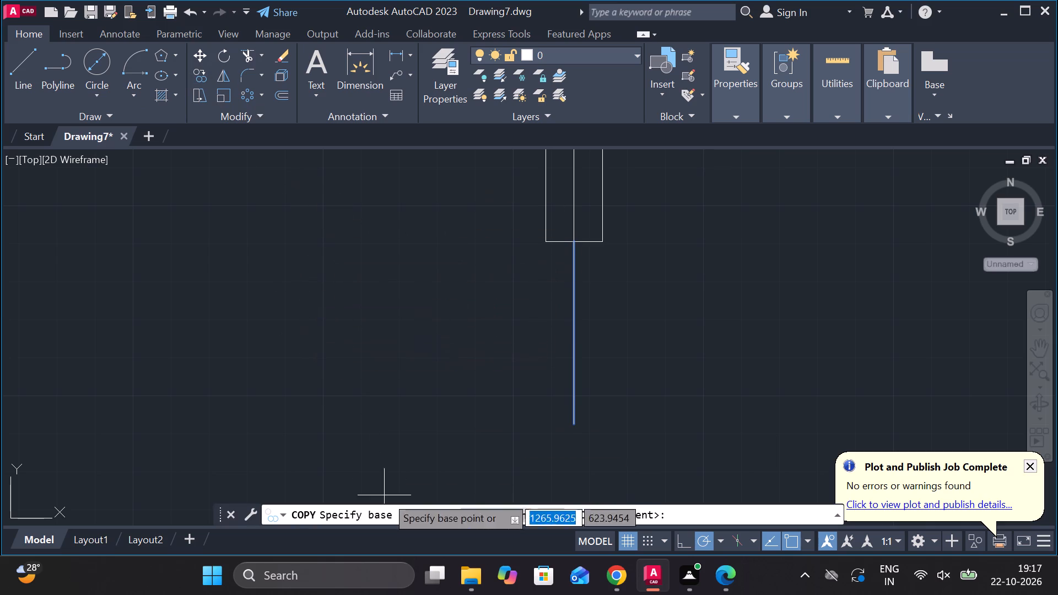
pyautogui.click(577, 333)
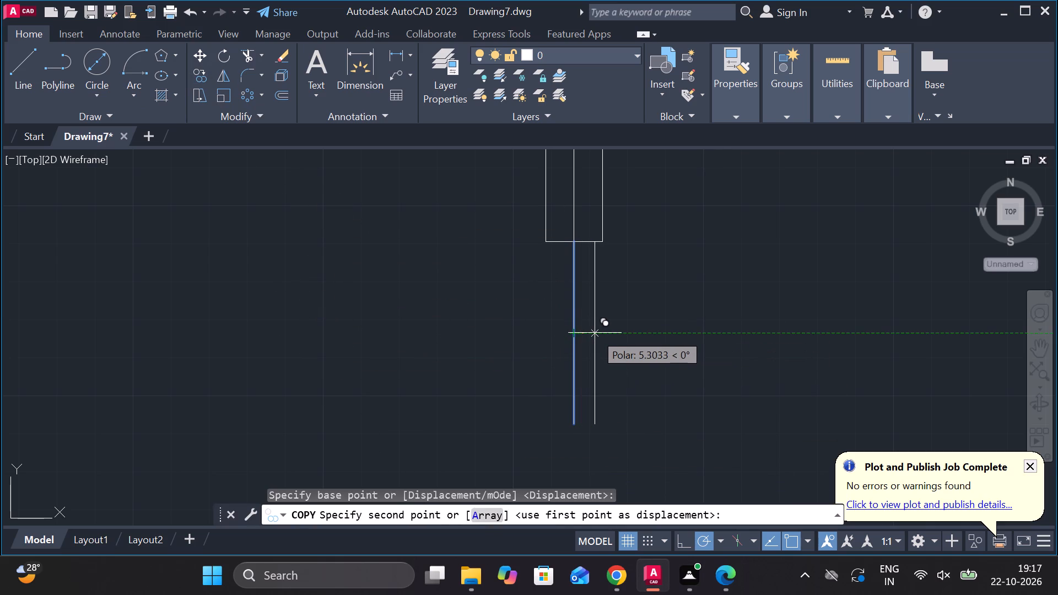
pyautogui.press('6')
pyautogui.press('Return')
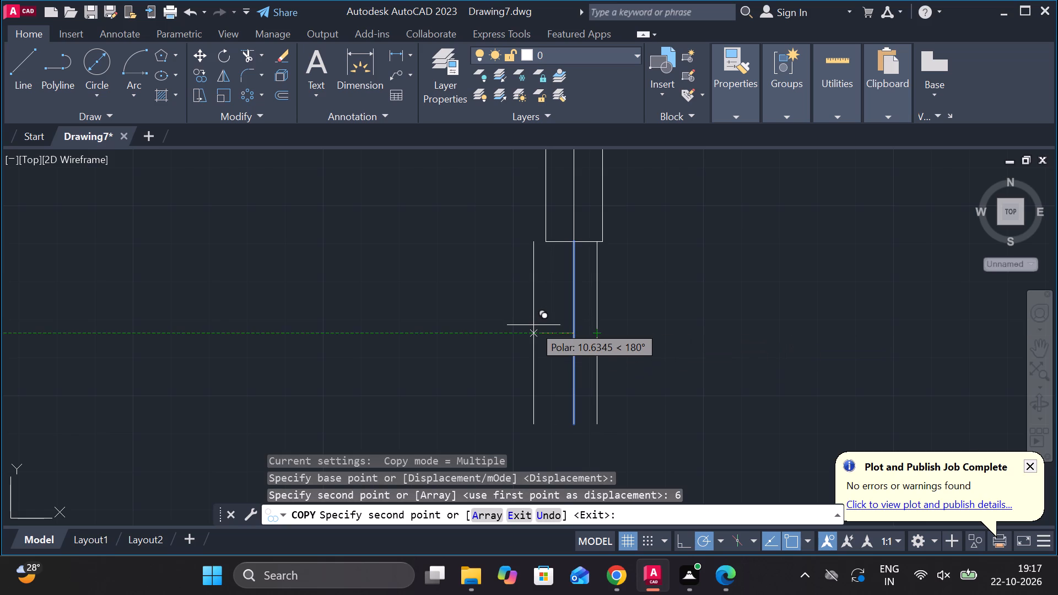
pyautogui.press('6')
pyautogui.press('Return')
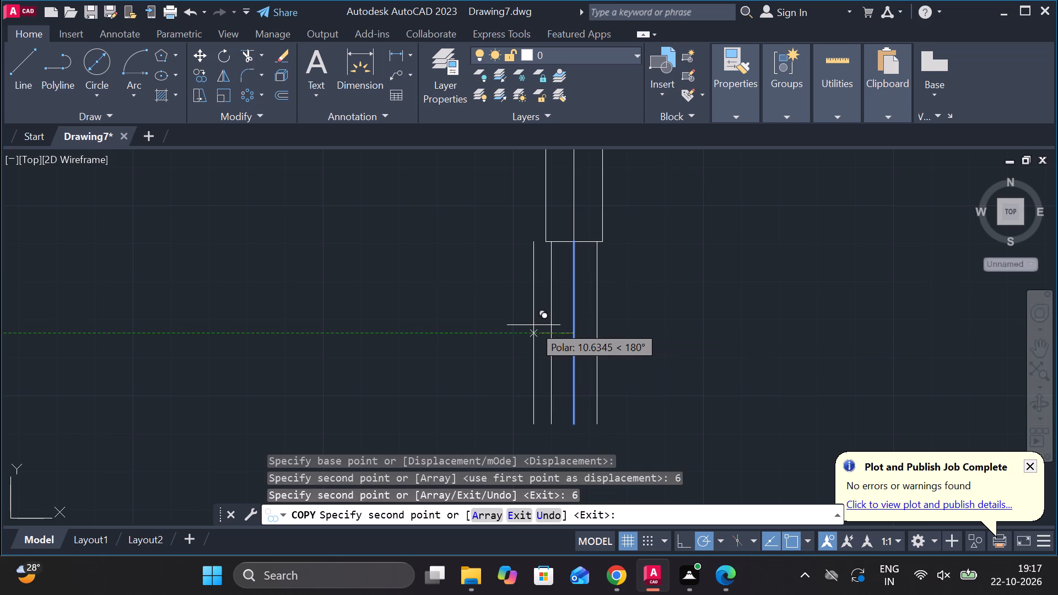
pyautogui.press('Escape')
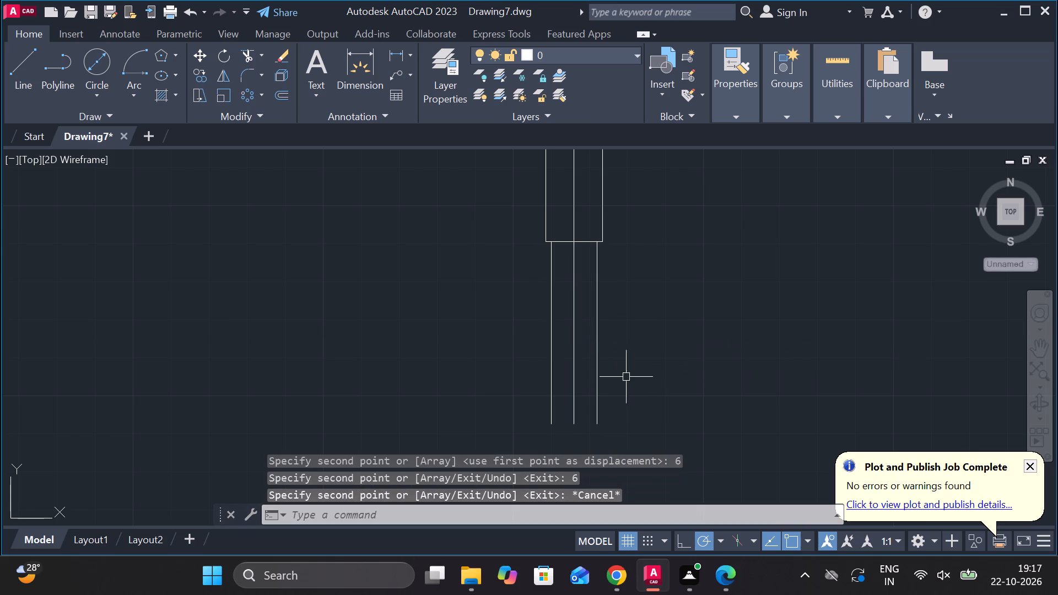
# Draw a horizontal line joining the lower ends of the two outer copied lines.
pyautogui.click(19, 73)
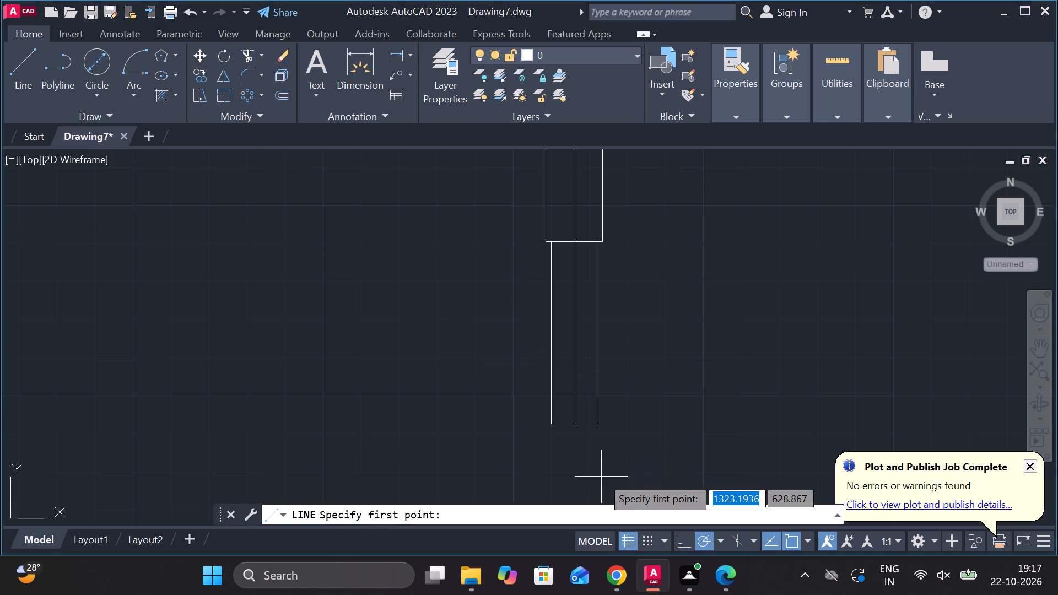
pyautogui.click(549, 421)
pyautogui.click(597, 426)
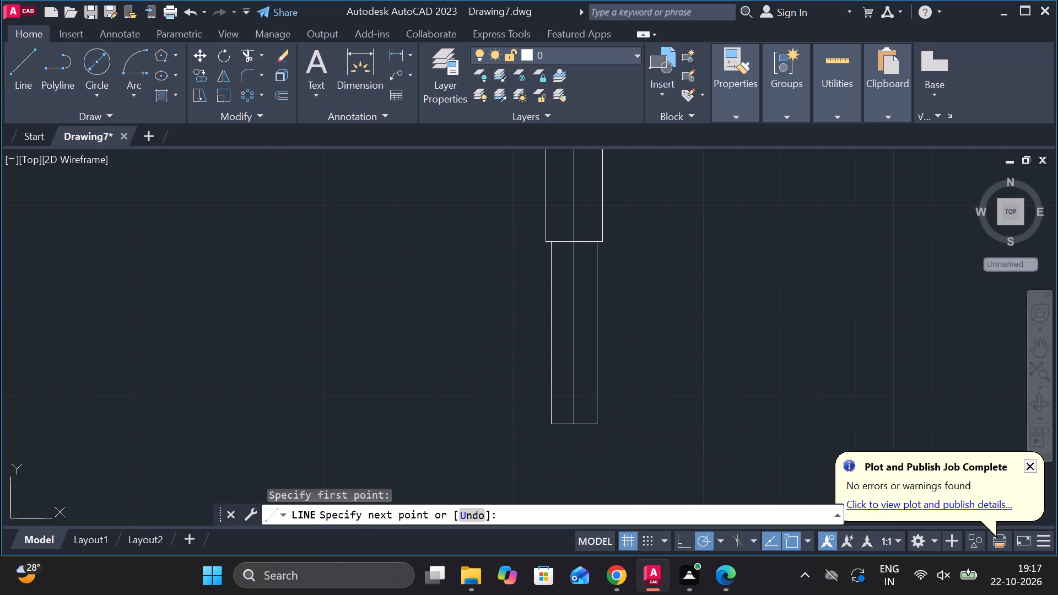
# Copy the horizontal edge at the top of the narrow lower section 22 units straight down, using its midpoint as base point.
pyautogui.press('Escape')
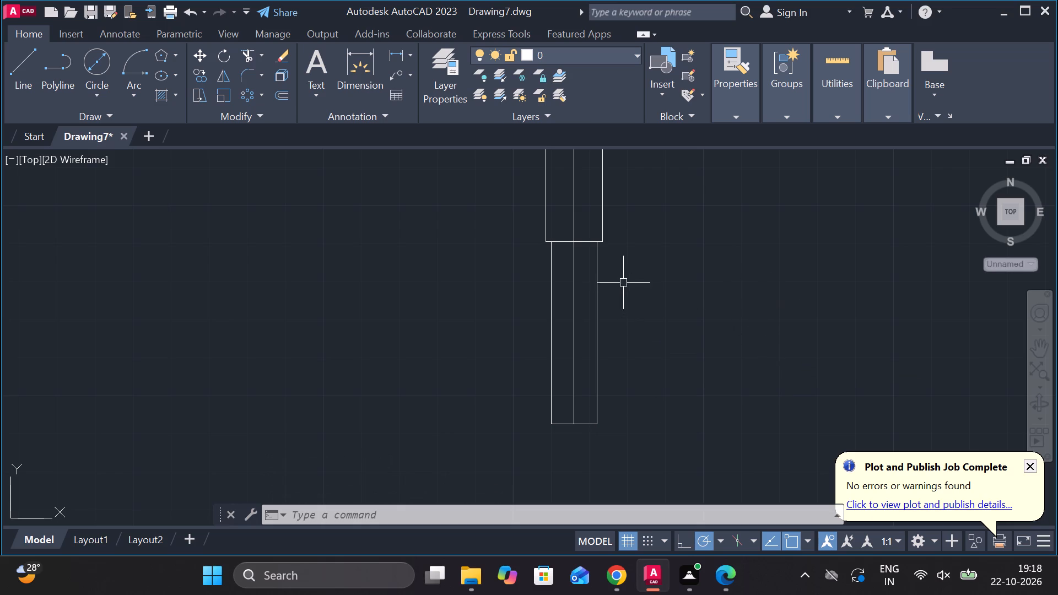
pyautogui.click(562, 244)
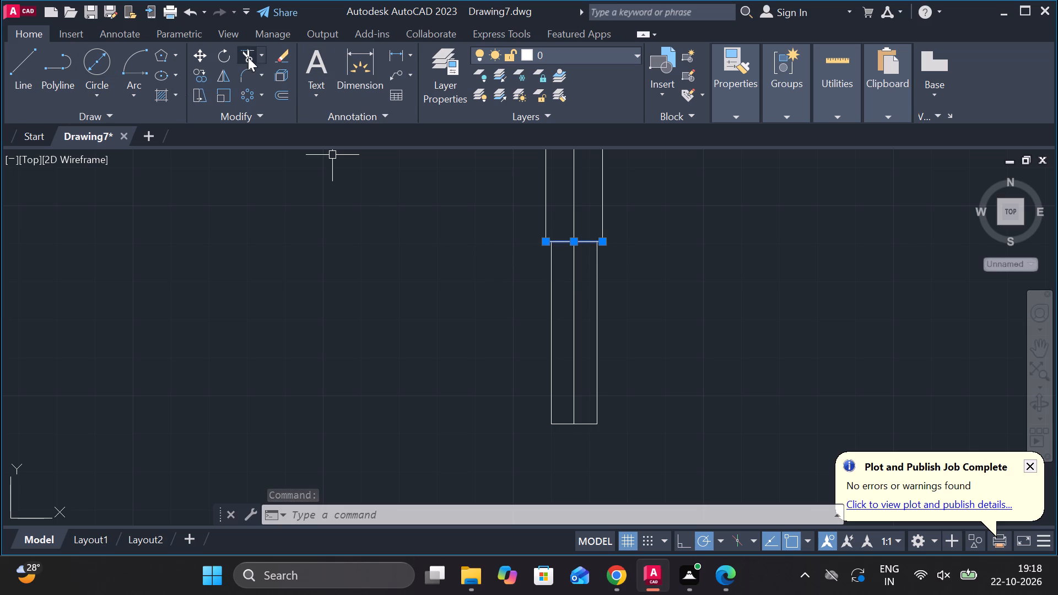
pyautogui.click(202, 72)
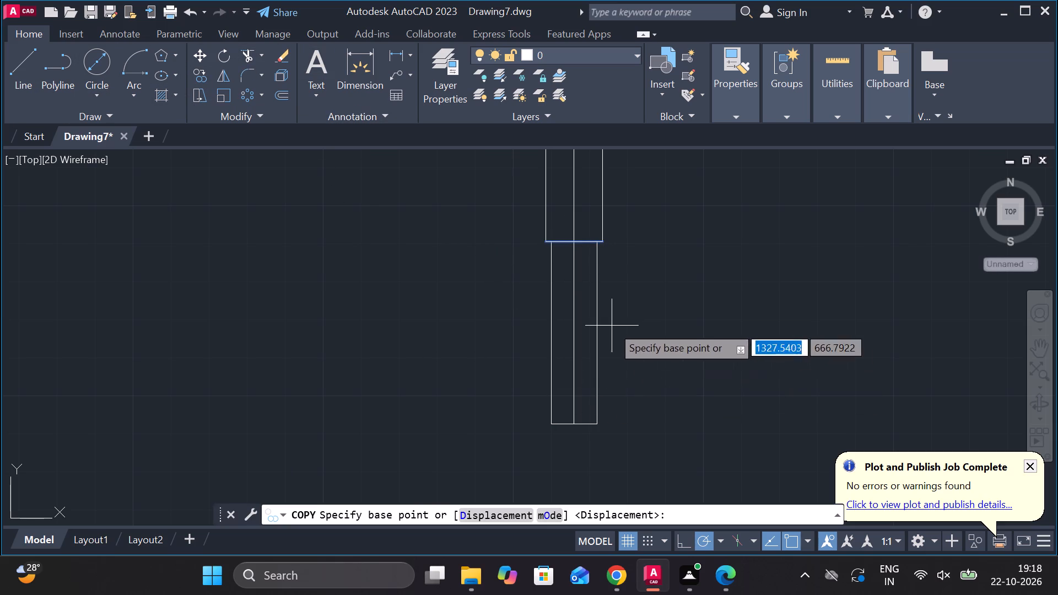
pyautogui.click(576, 240)
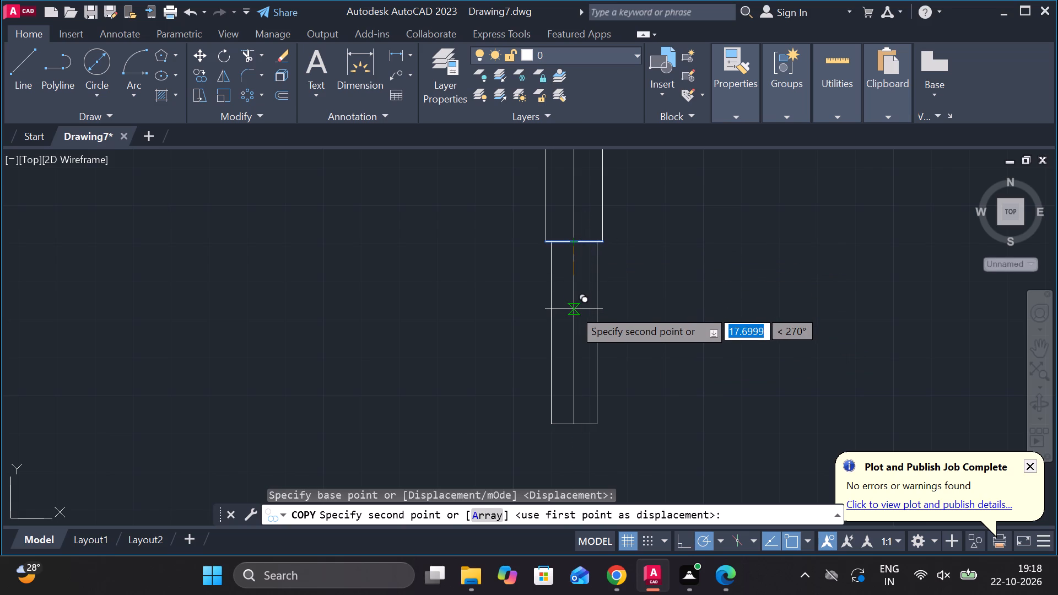
pyautogui.write('22')
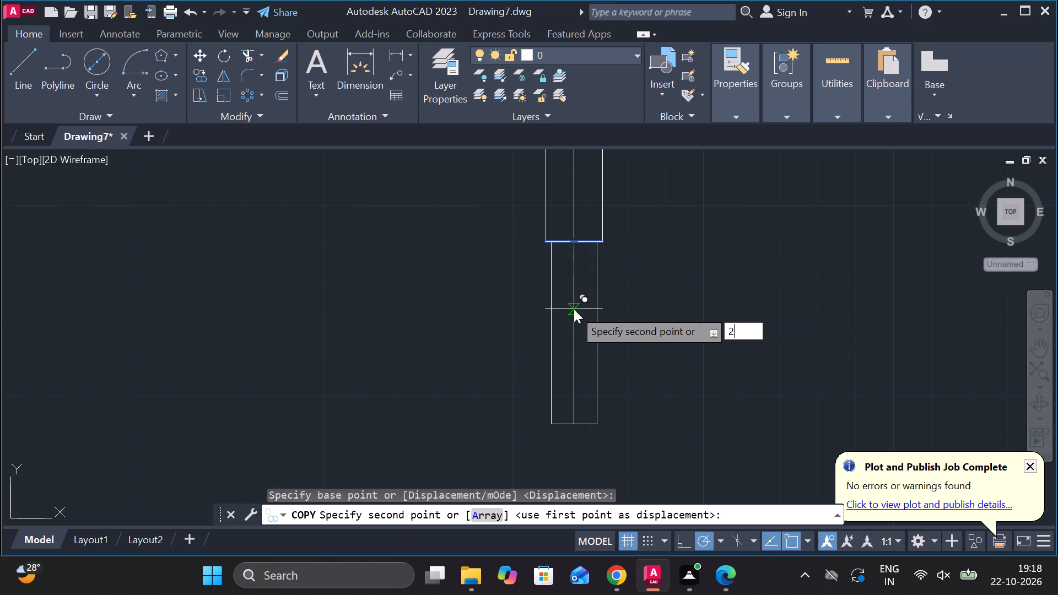
pyautogui.press('Return')
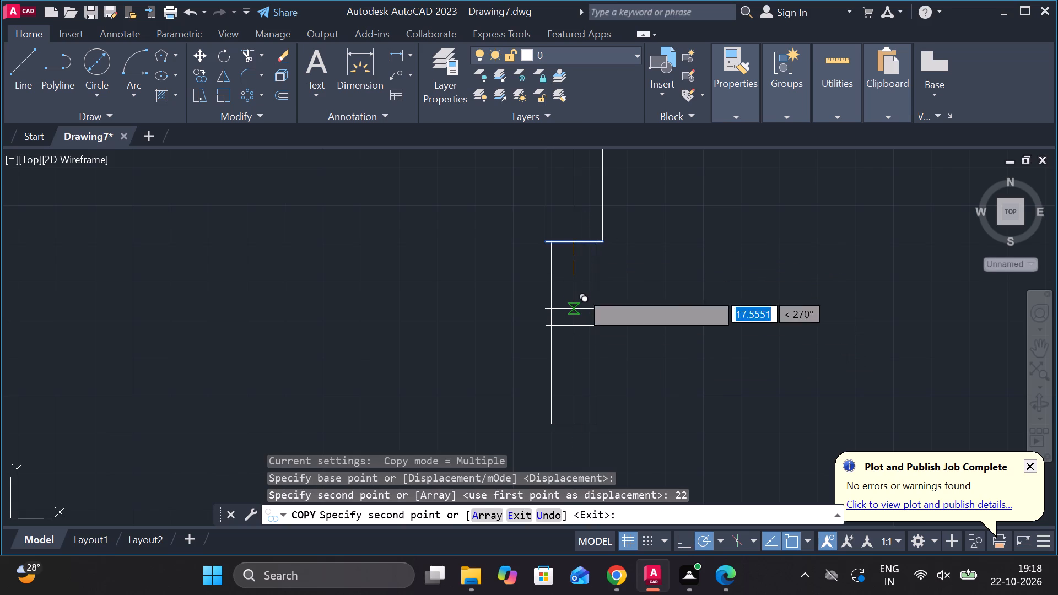
pyautogui.press('Escape')
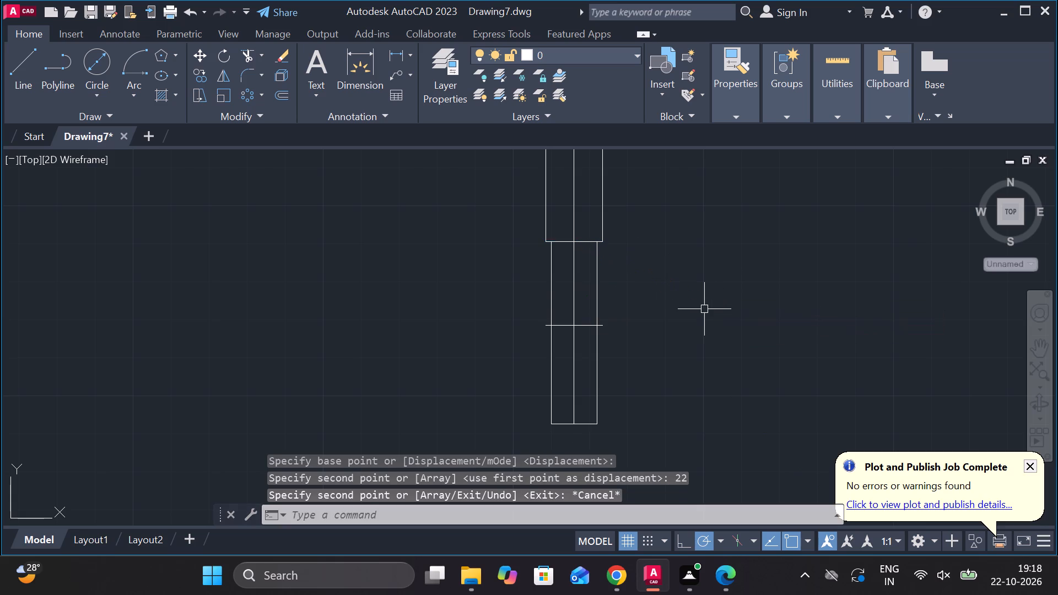
# Trim both ends of the copied horizontal line where they overhang the lower section's outer vertical lines.
pyautogui.click(245, 53)
pyautogui.scroll(2, 636, 344)
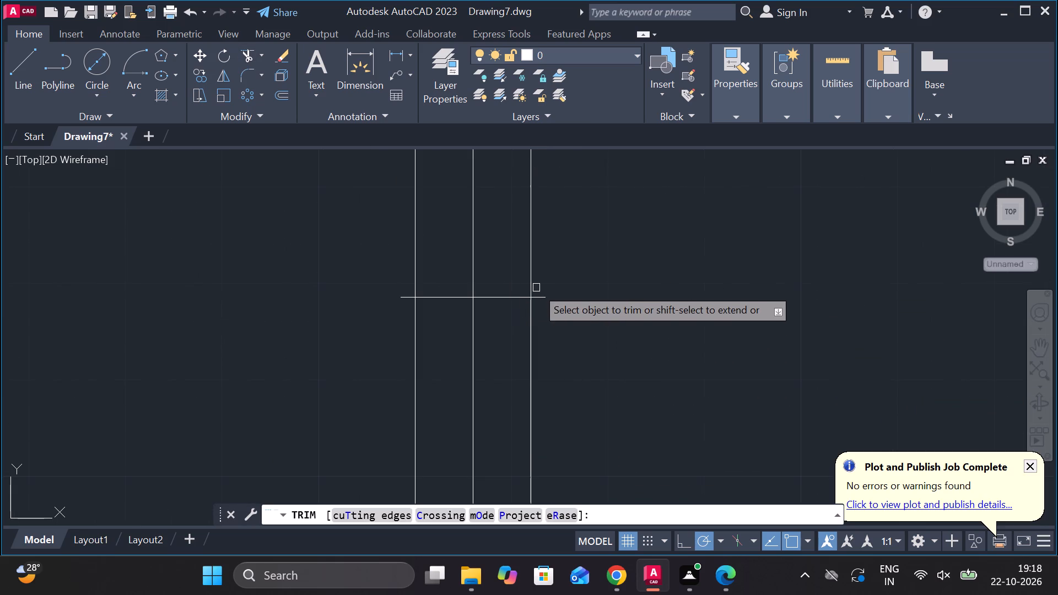
pyautogui.click(541, 299)
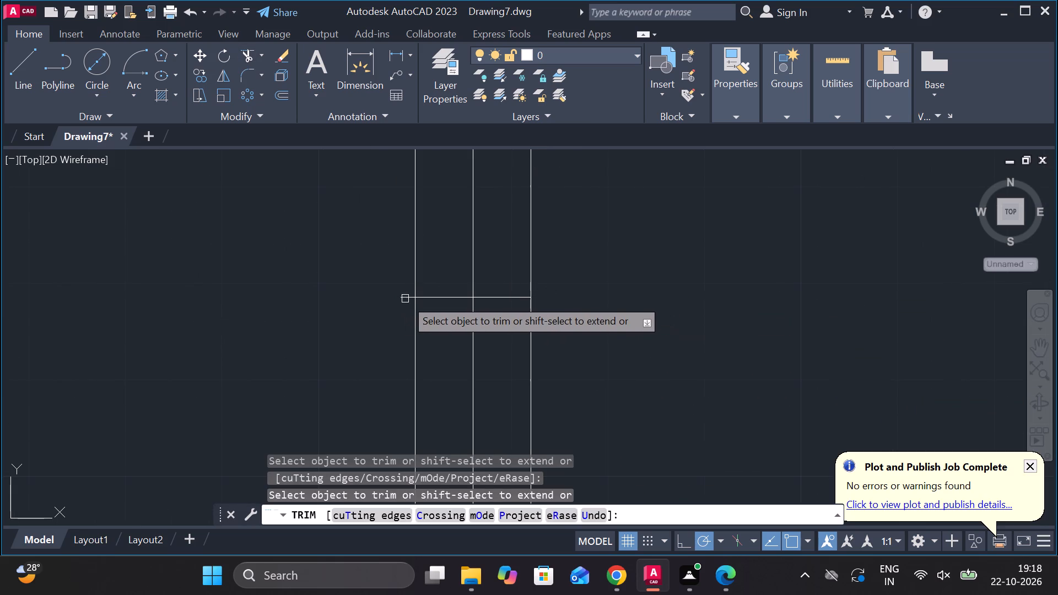
pyautogui.click(405, 299)
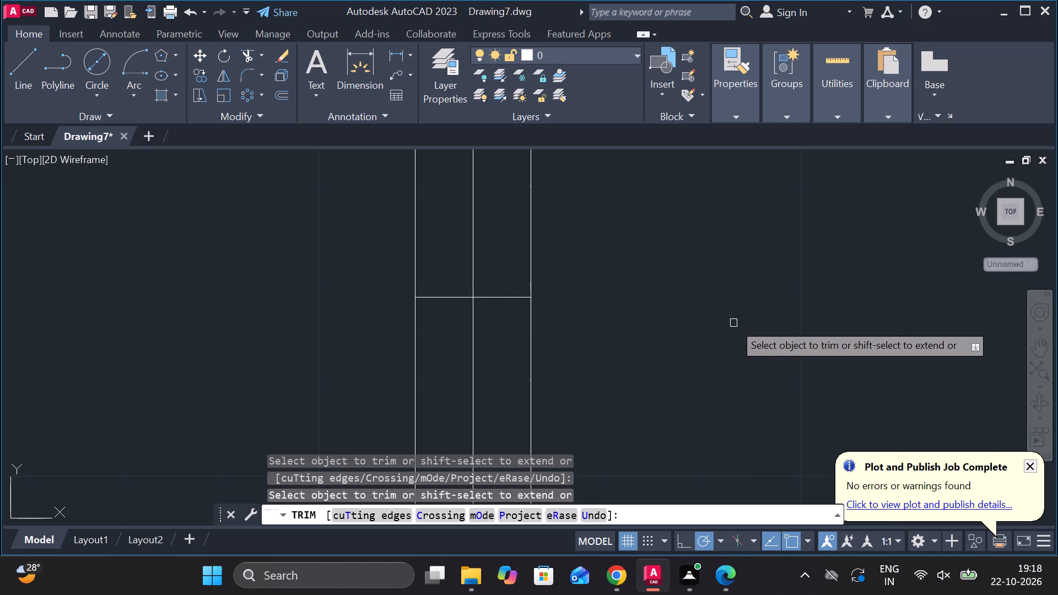
pyautogui.scroll(-2, 528, 319)
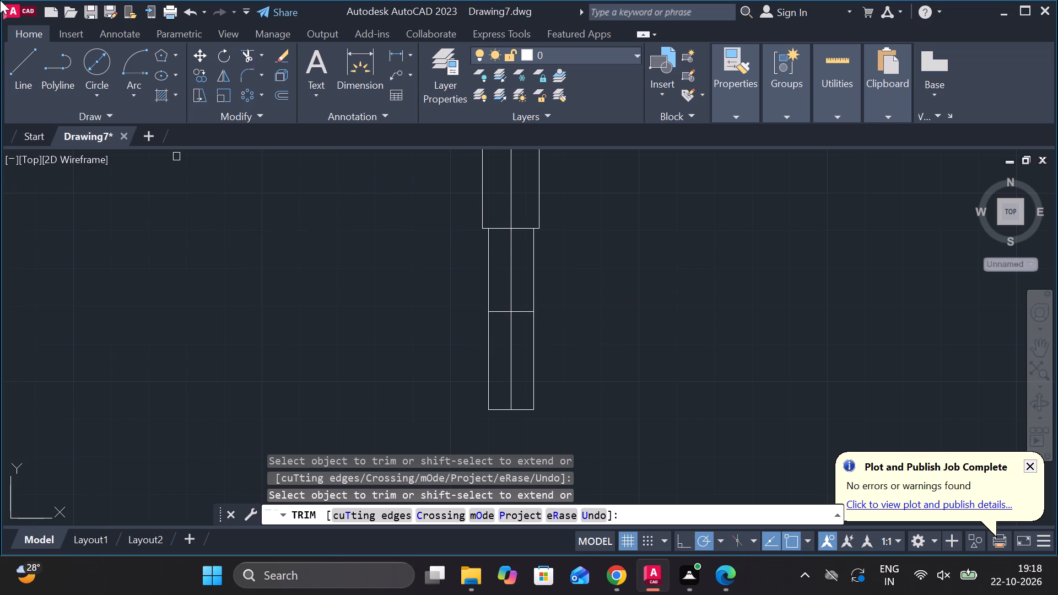
pyautogui.click(37, 64)
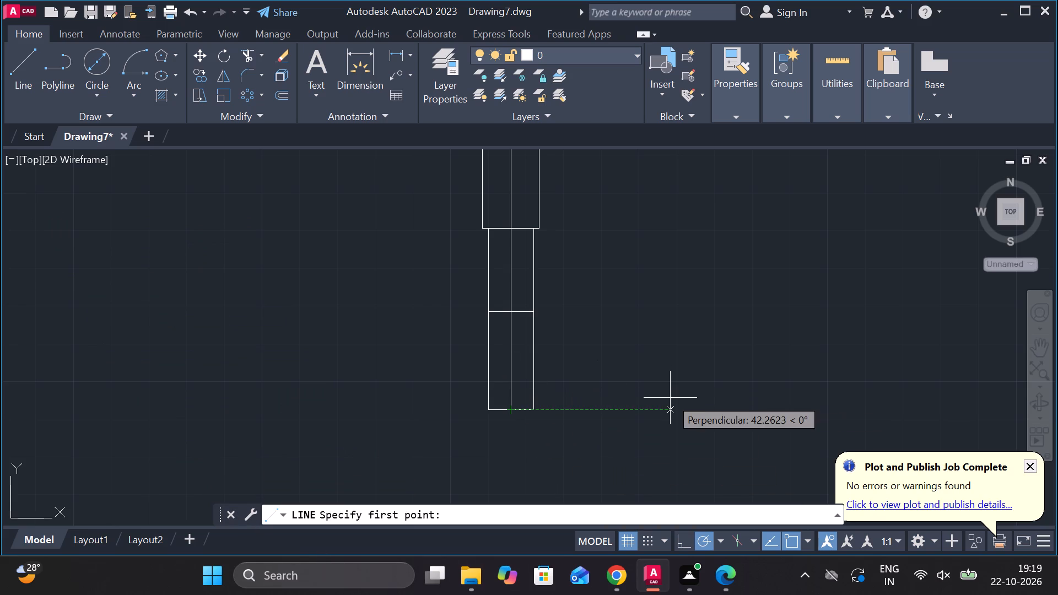
pyautogui.press('Escape')
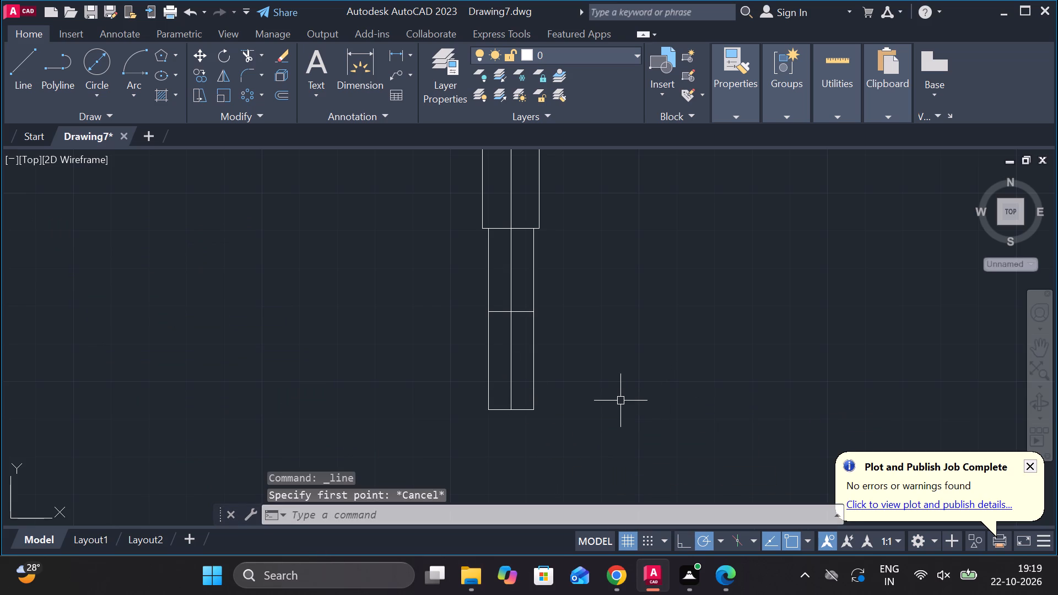
# Draw a separate 123-unit vertical line left of the rod, from the level of the eye's centre down to the rod's bottom edge level.
pyautogui.scroll(-2, 639, 378)
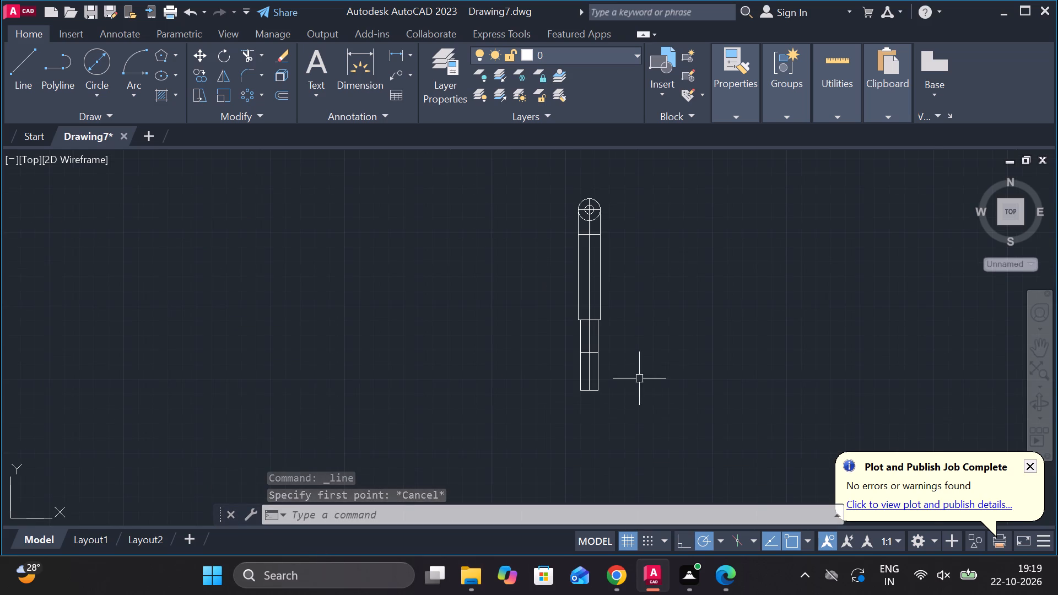
pyautogui.scroll(1, 688, 285)
pyautogui.scroll(-3, 688, 285)
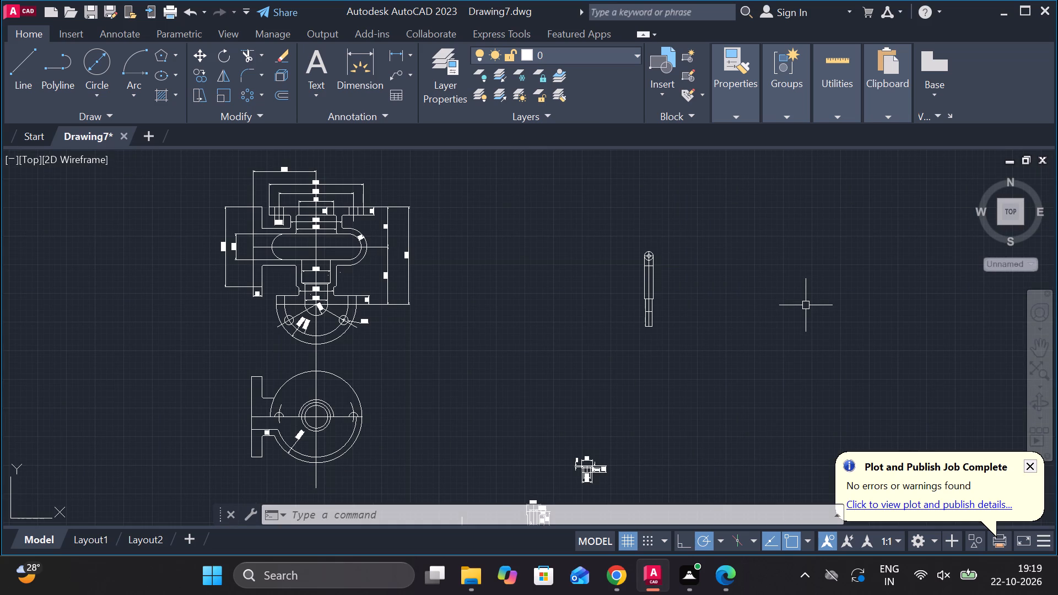
pyautogui.click(32, 73)
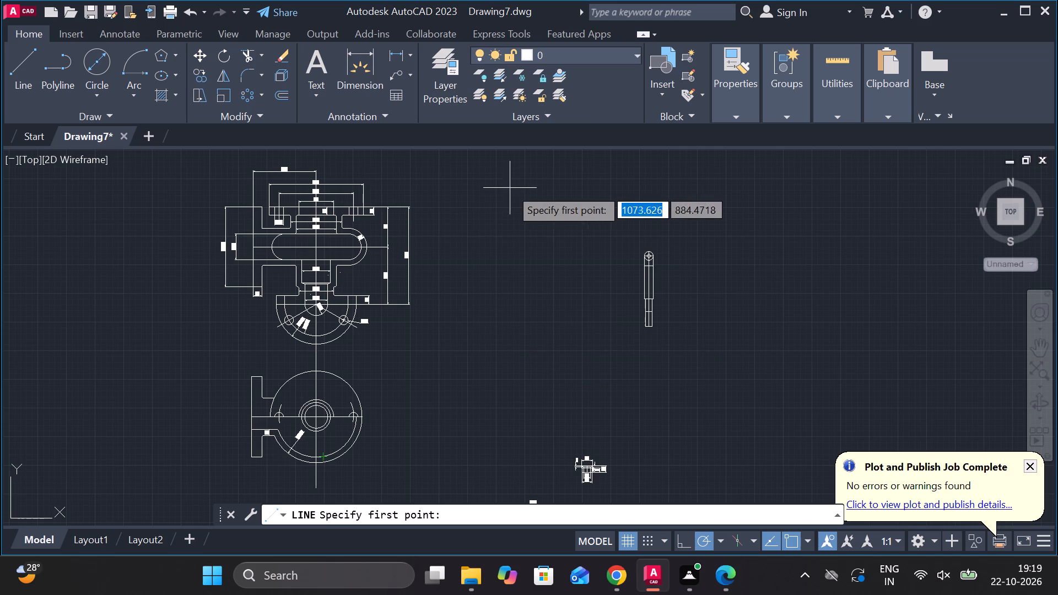
pyautogui.scroll(2, 566, 263)
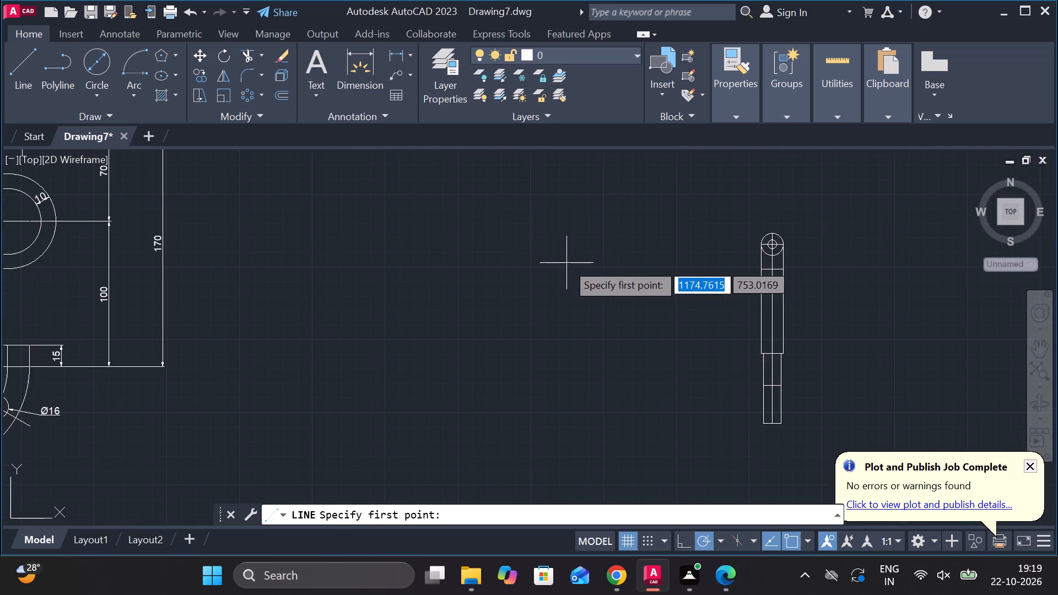
pyautogui.scroll(1, 566, 263)
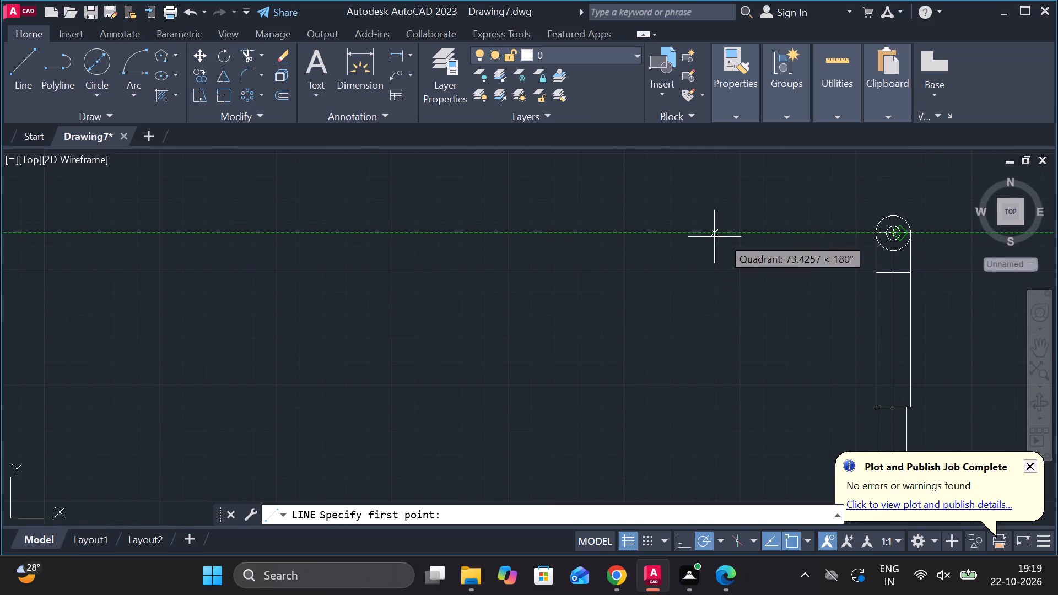
pyautogui.click(587, 234)
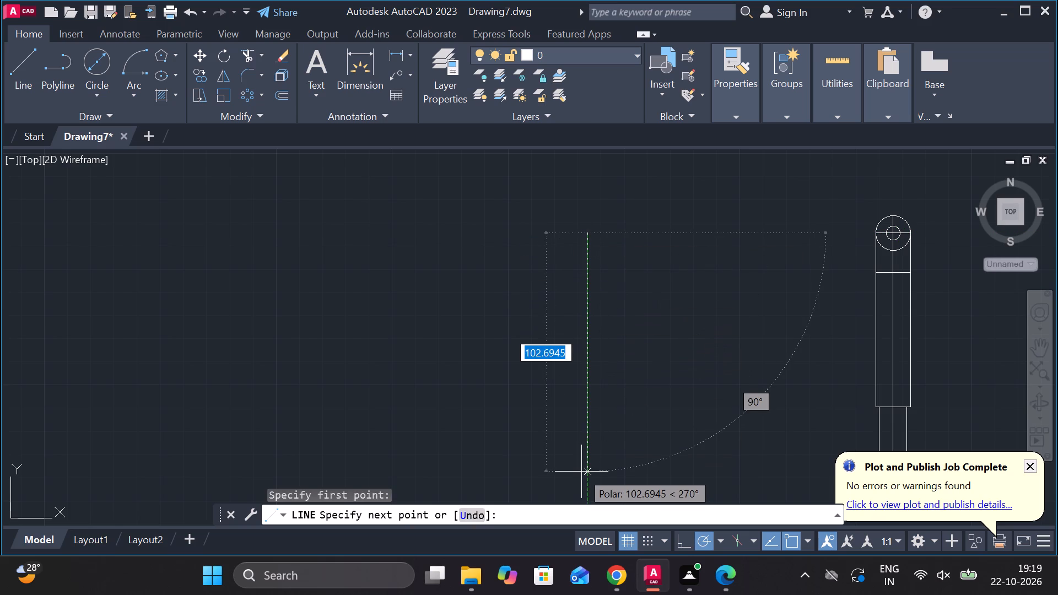
pyautogui.click(581, 472)
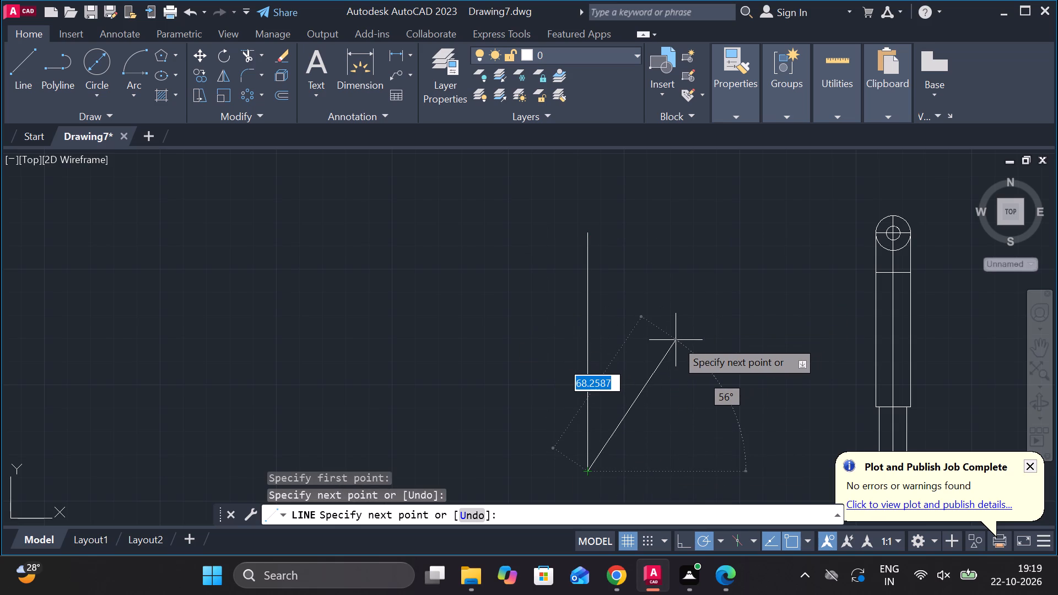
pyautogui.hotkey('ctrl', 'z')
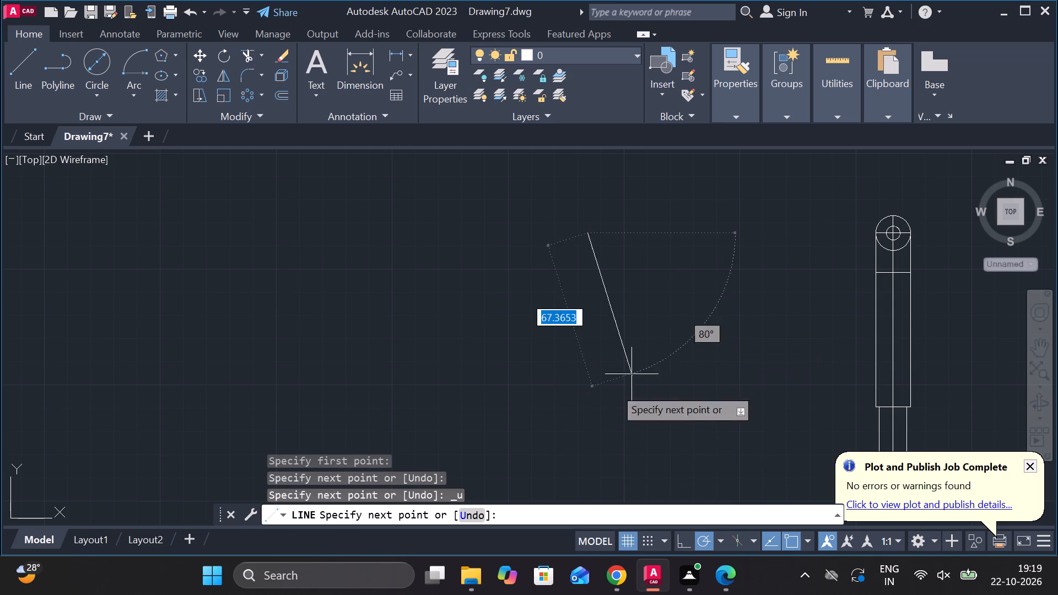
pyautogui.scroll(-2, 726, 397)
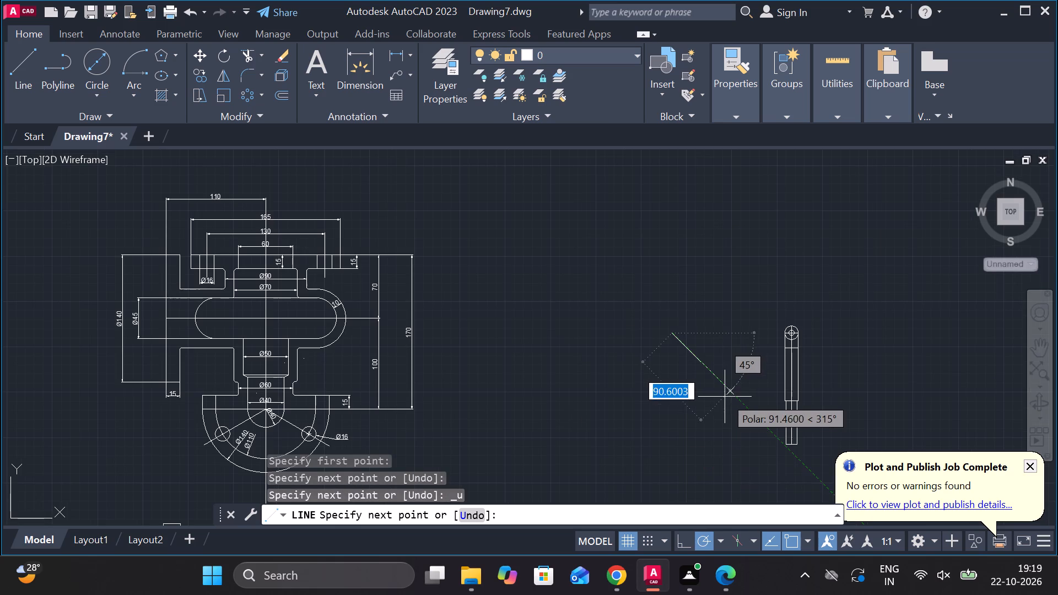
pyautogui.scroll(1, 790, 452)
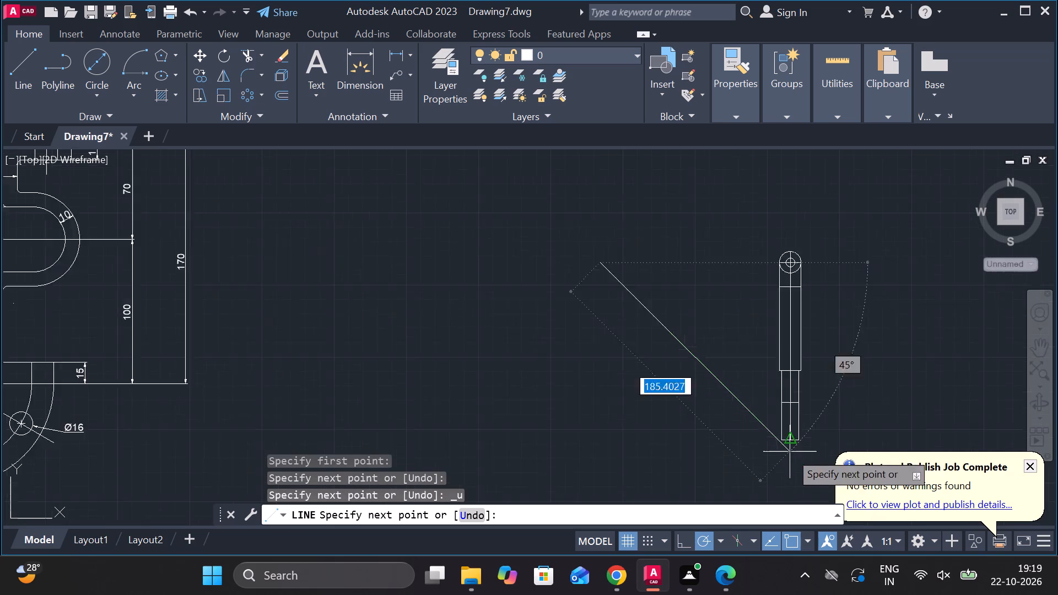
pyautogui.scroll(1, 790, 452)
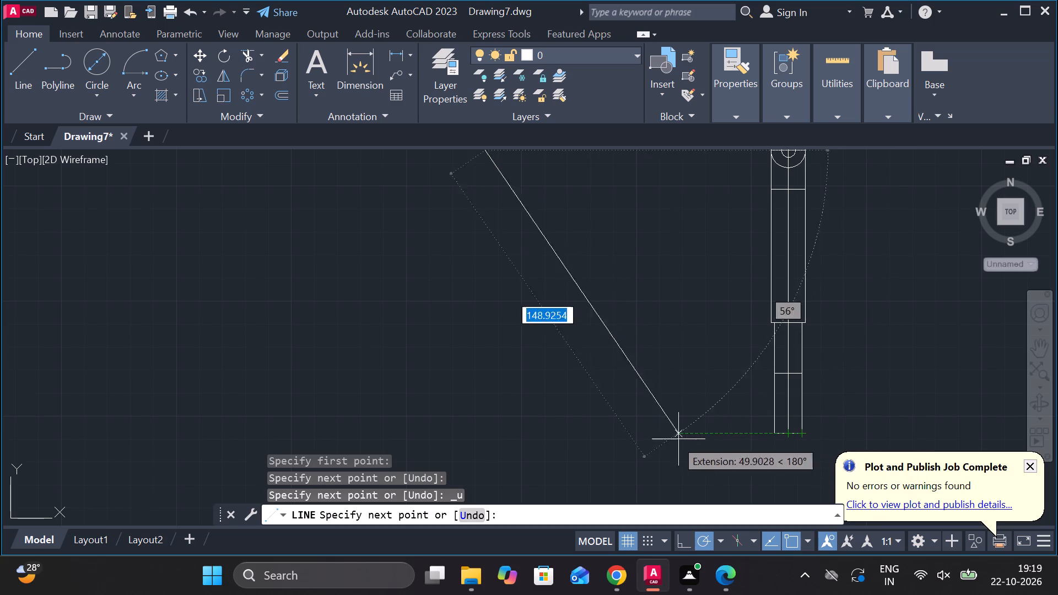
pyautogui.click(486, 436)
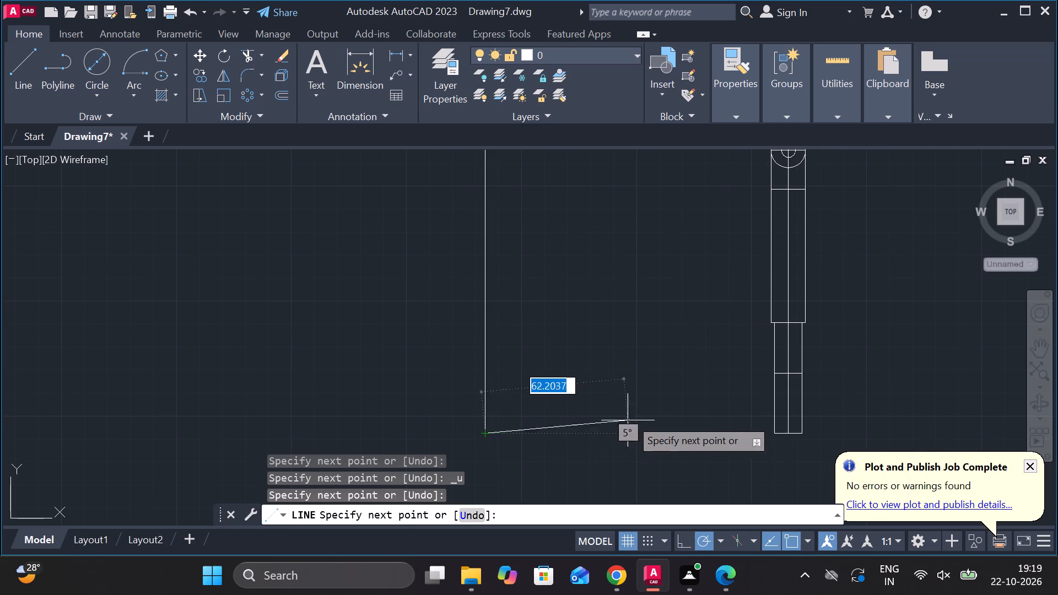
pyautogui.press('Escape')
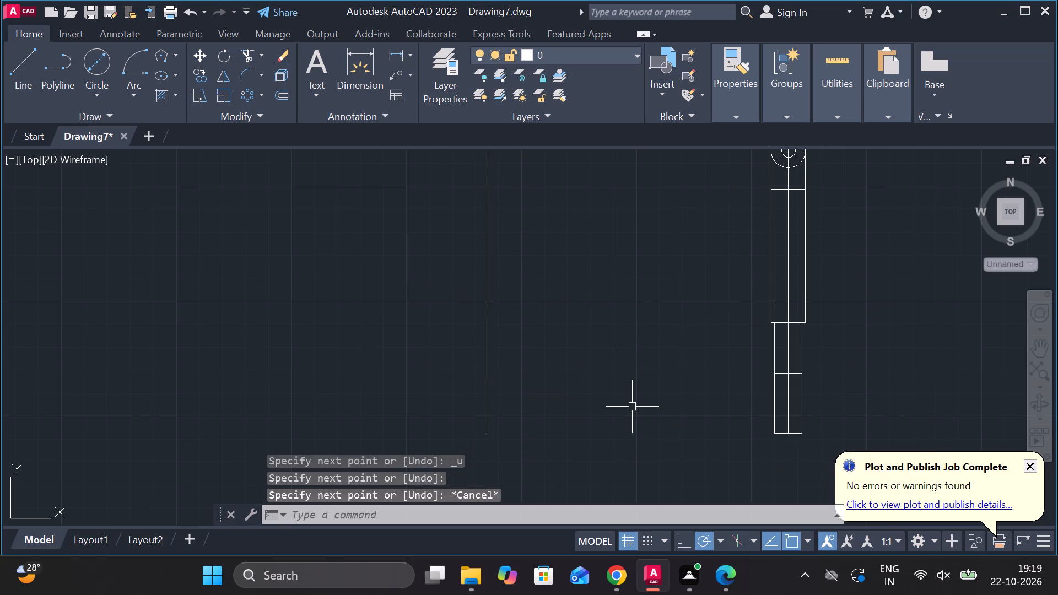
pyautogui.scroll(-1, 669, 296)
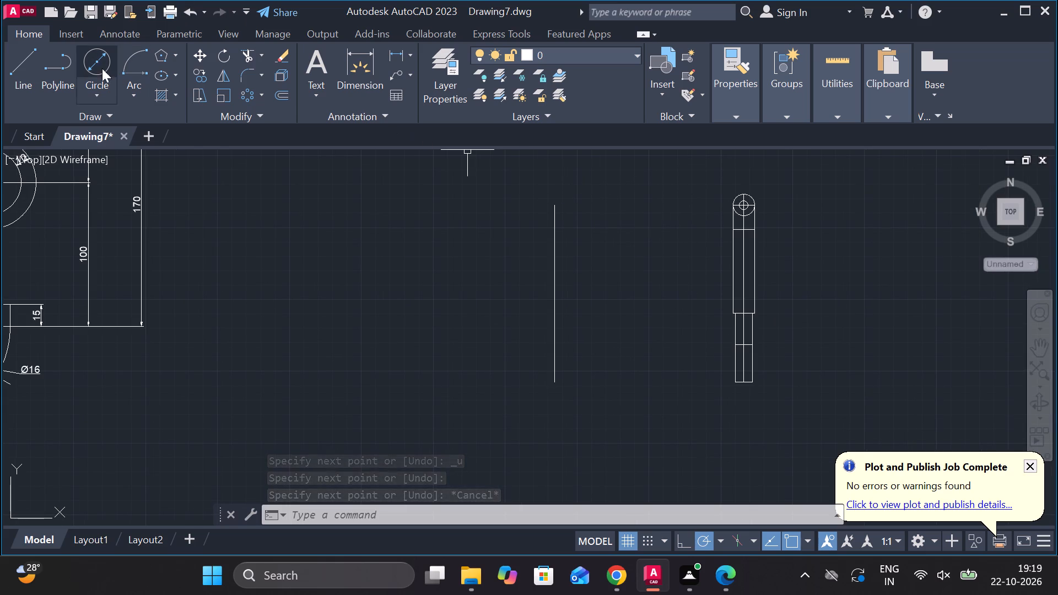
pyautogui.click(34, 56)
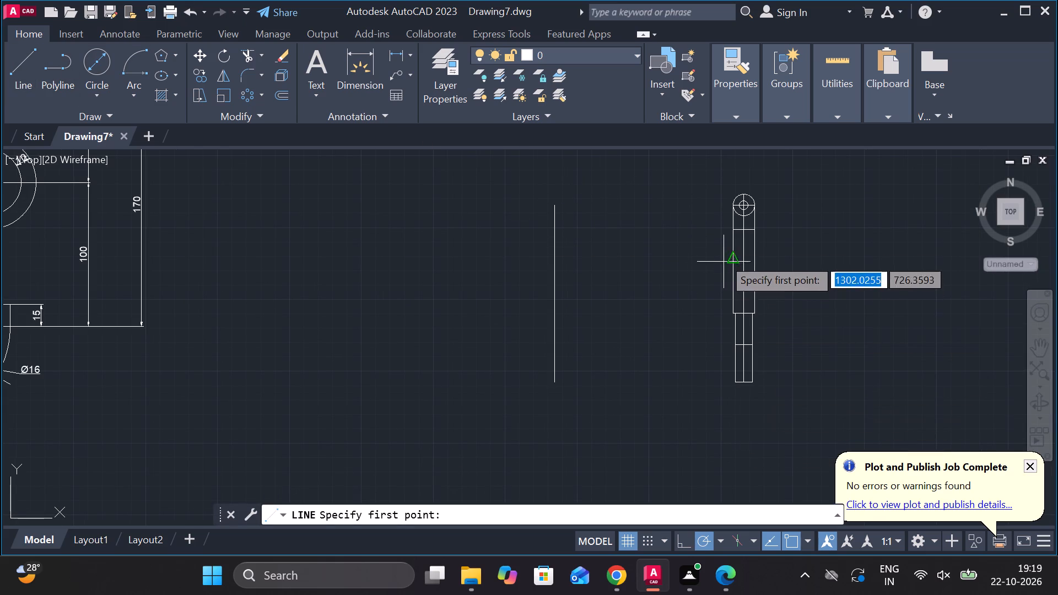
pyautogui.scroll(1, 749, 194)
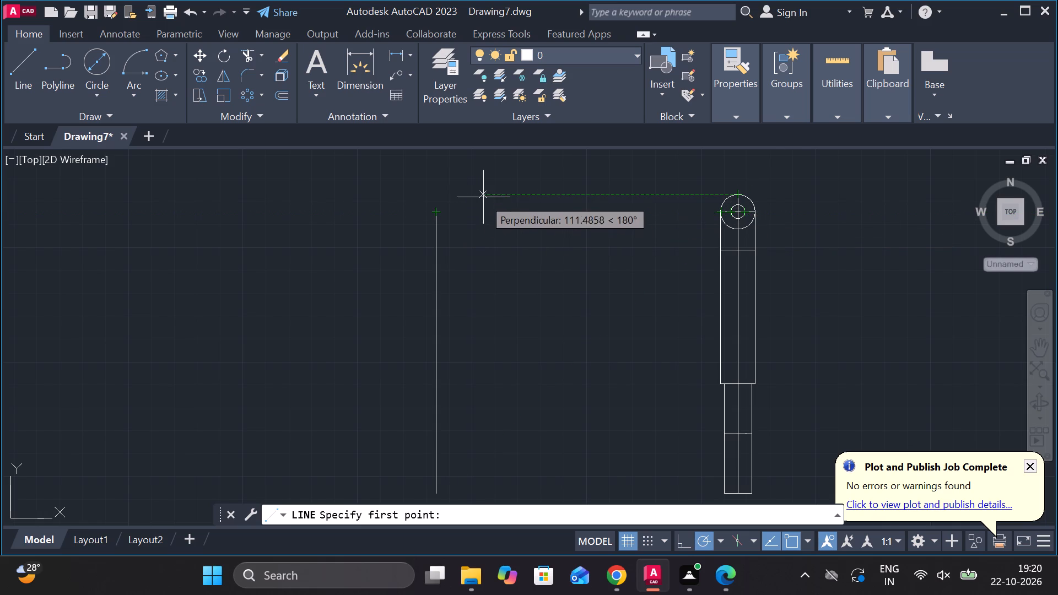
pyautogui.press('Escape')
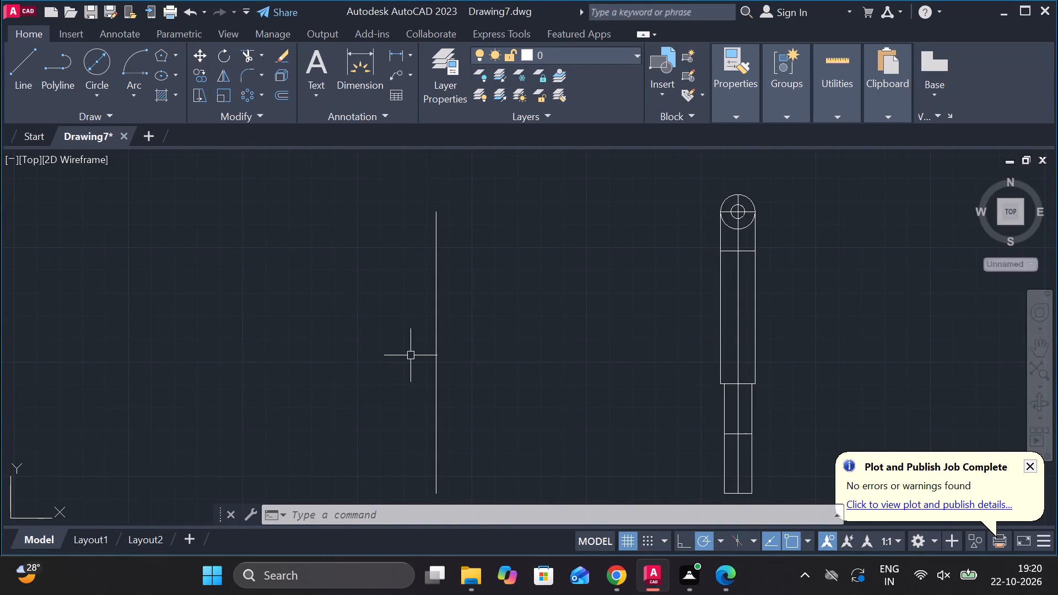
# Copy the separate 123-unit vertical line 15 units to each side, using its midpoint as base point.
pyautogui.click(437, 360)
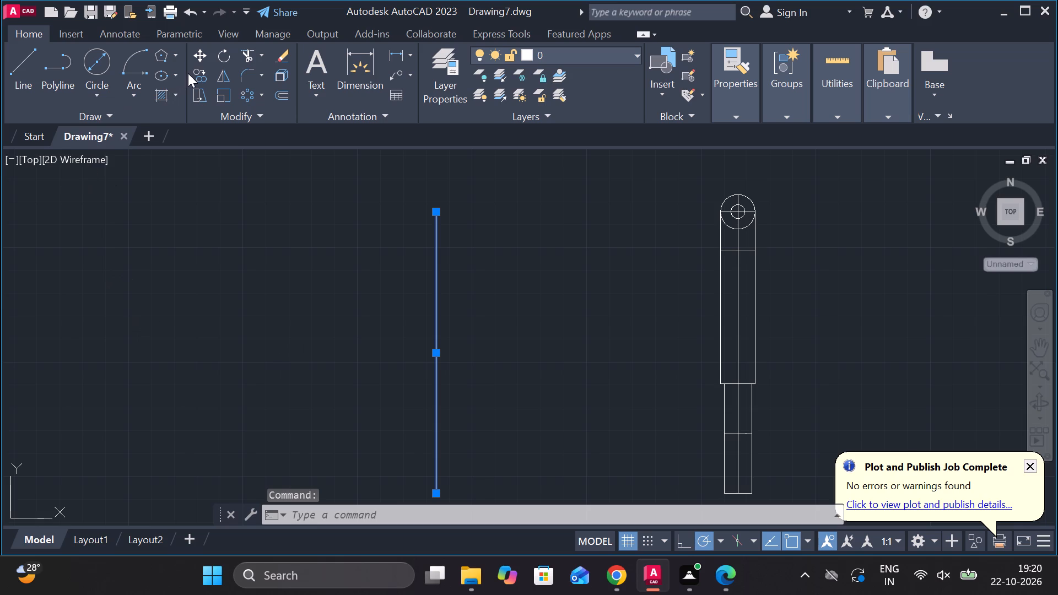
pyautogui.click(200, 73)
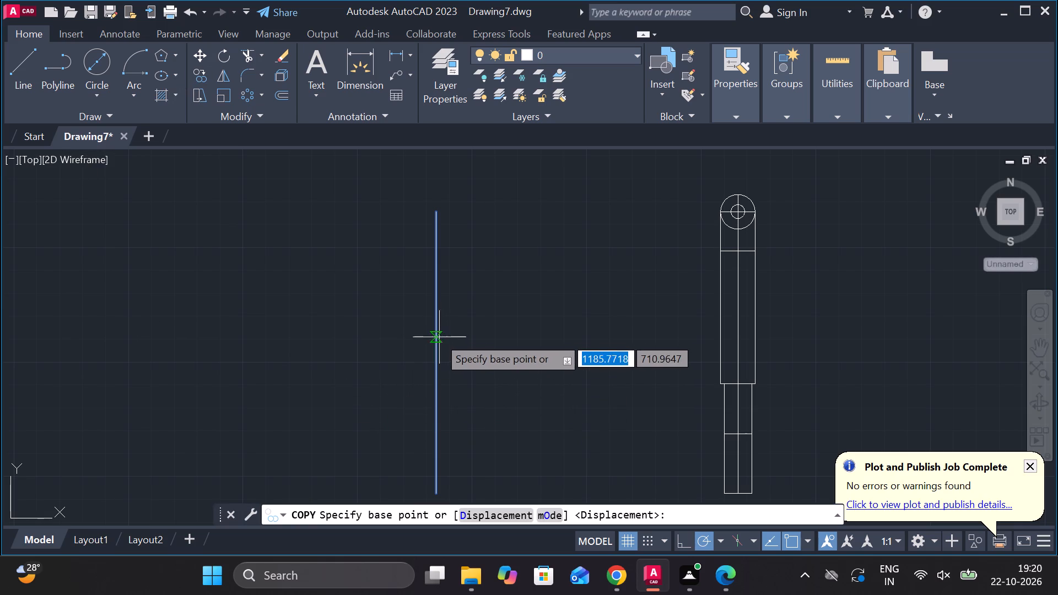
pyautogui.click(437, 350)
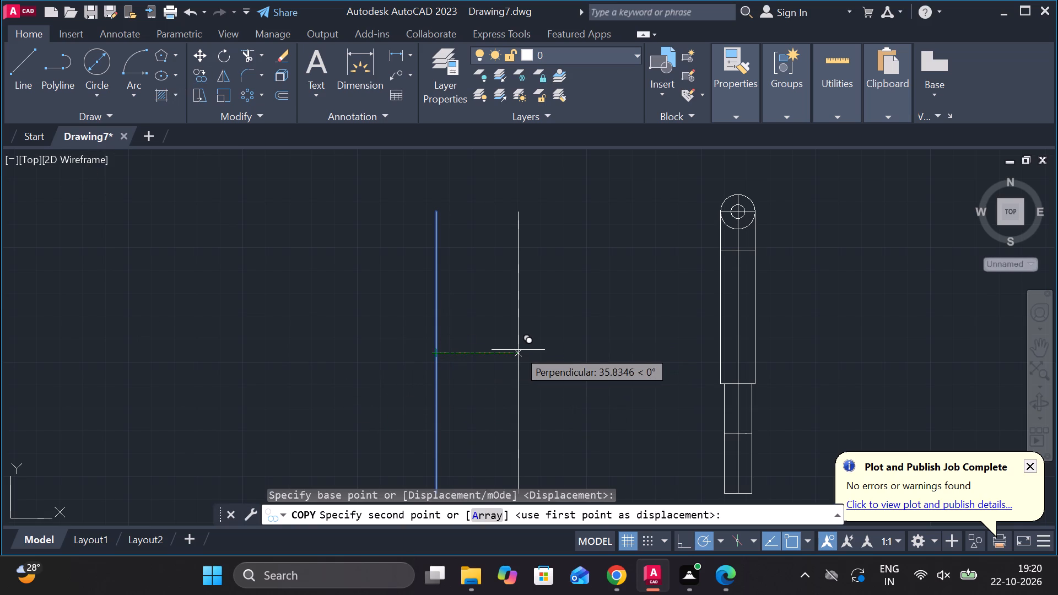
pyautogui.press('1')
pyautogui.press('5')
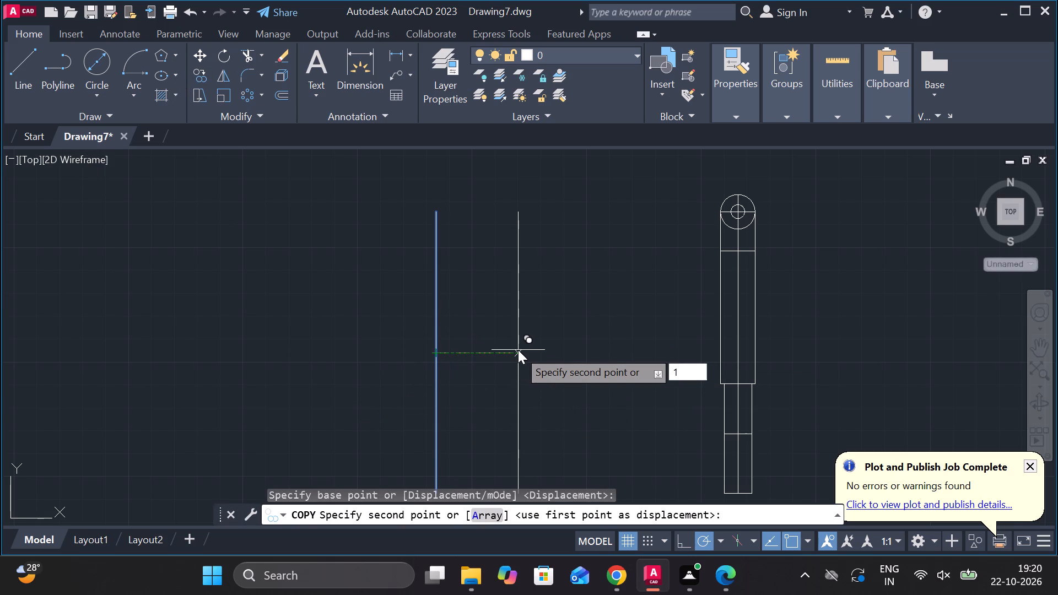
pyautogui.press('Return')
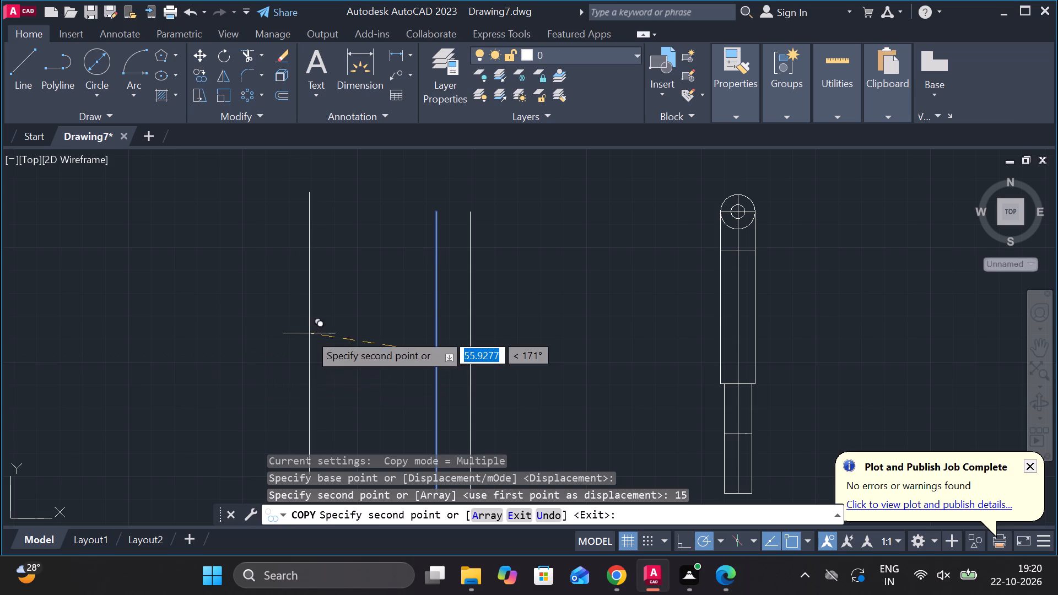
pyautogui.write('15')
pyautogui.press('Return')
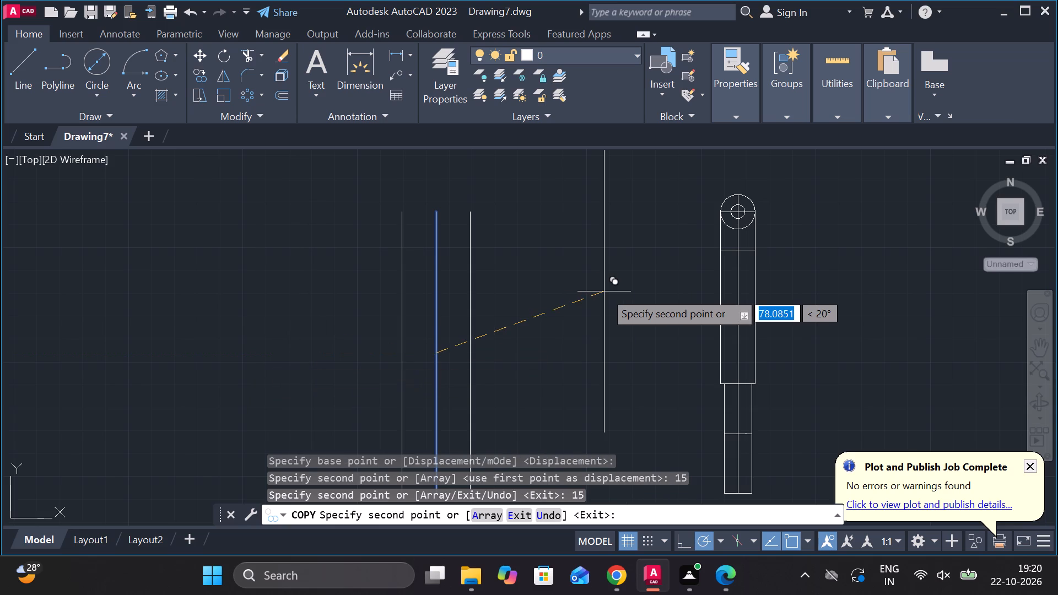
pyautogui.press('Escape')
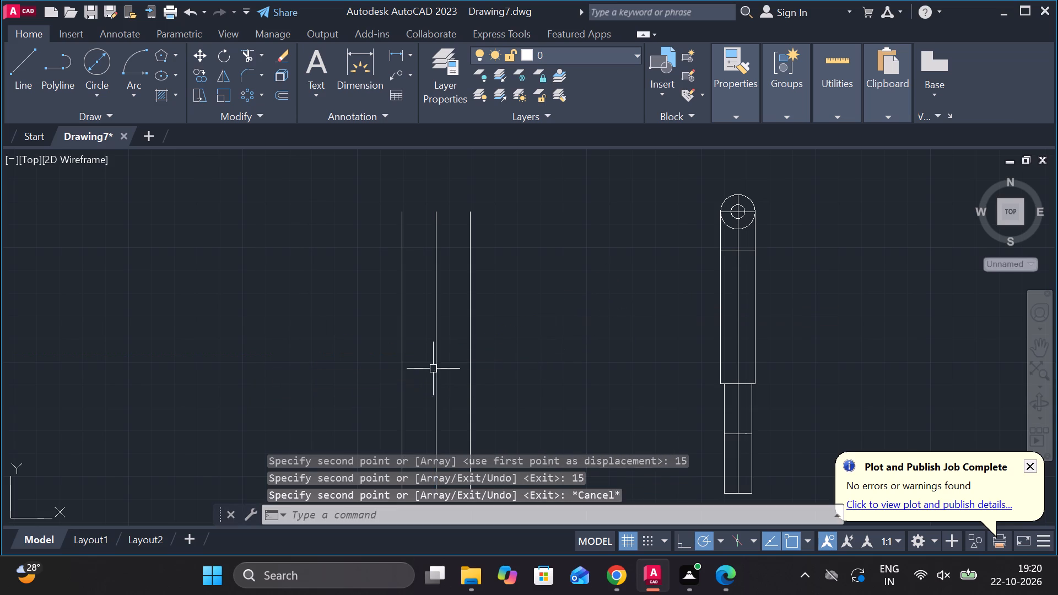
# Copy the middle vertical line 6 units to each side, using its midpoint as base point.
pyautogui.click(439, 366)
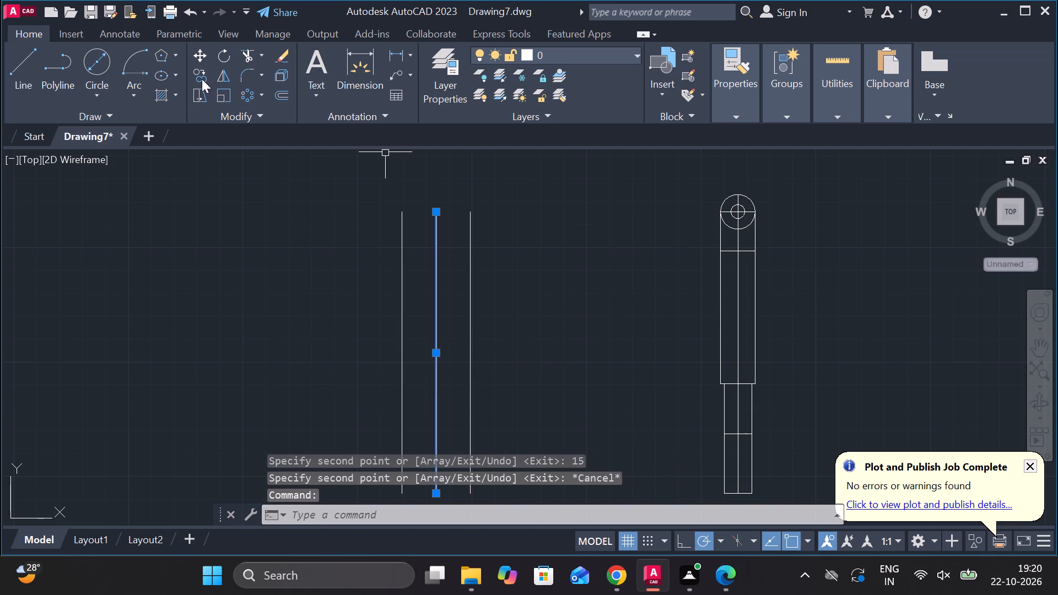
pyautogui.click(196, 79)
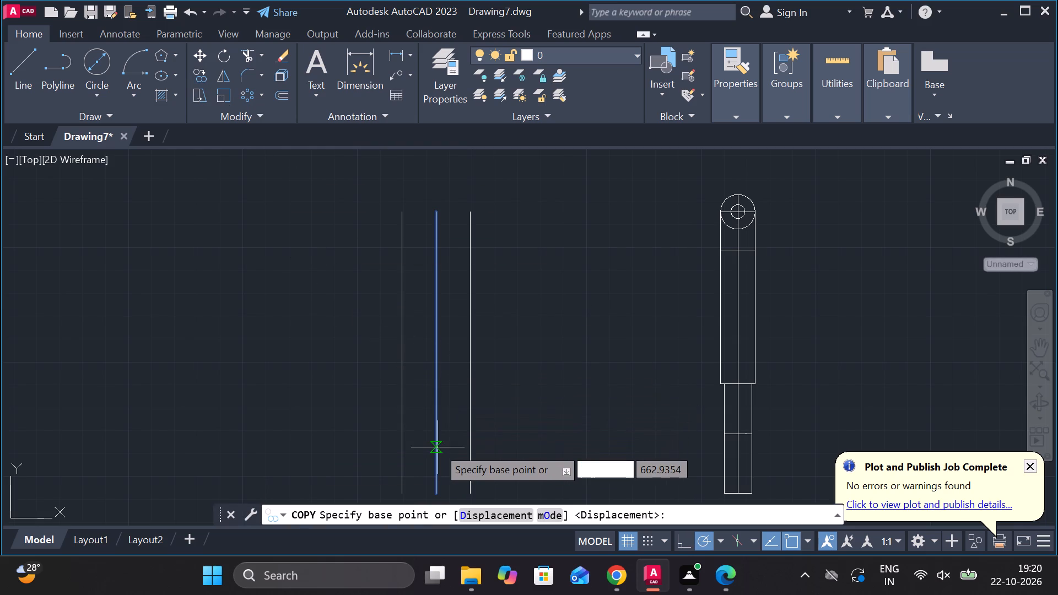
pyautogui.click(439, 355)
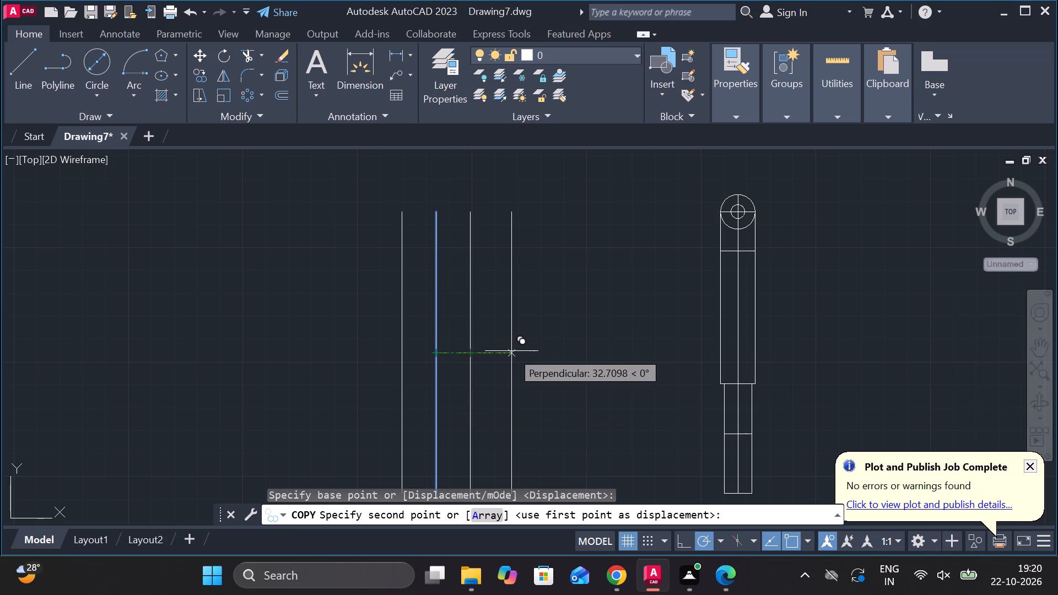
pyautogui.press('6')
pyautogui.press('Return')
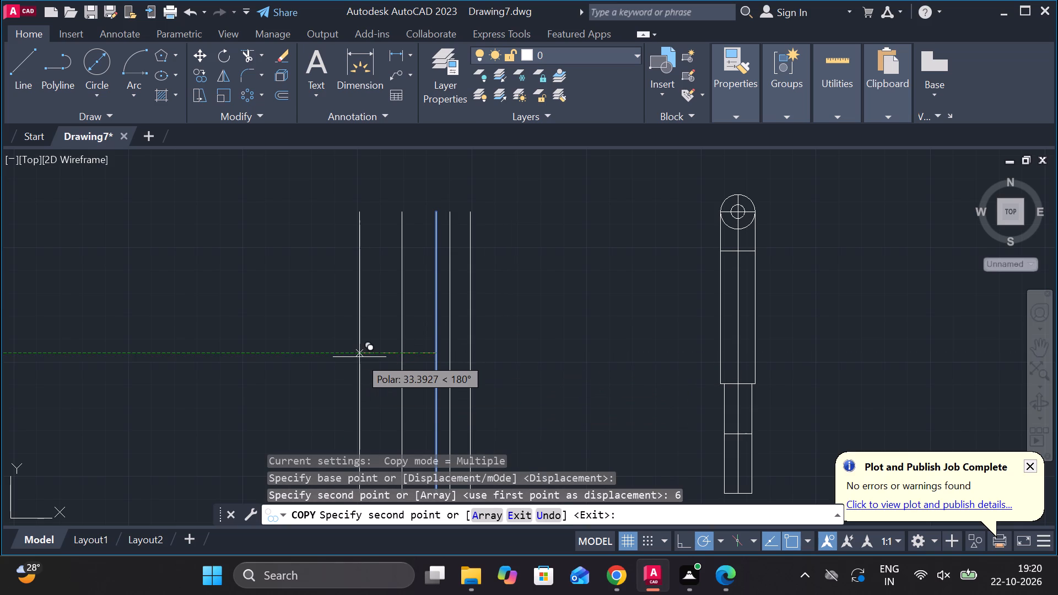
pyautogui.press('6')
pyautogui.press('Return')
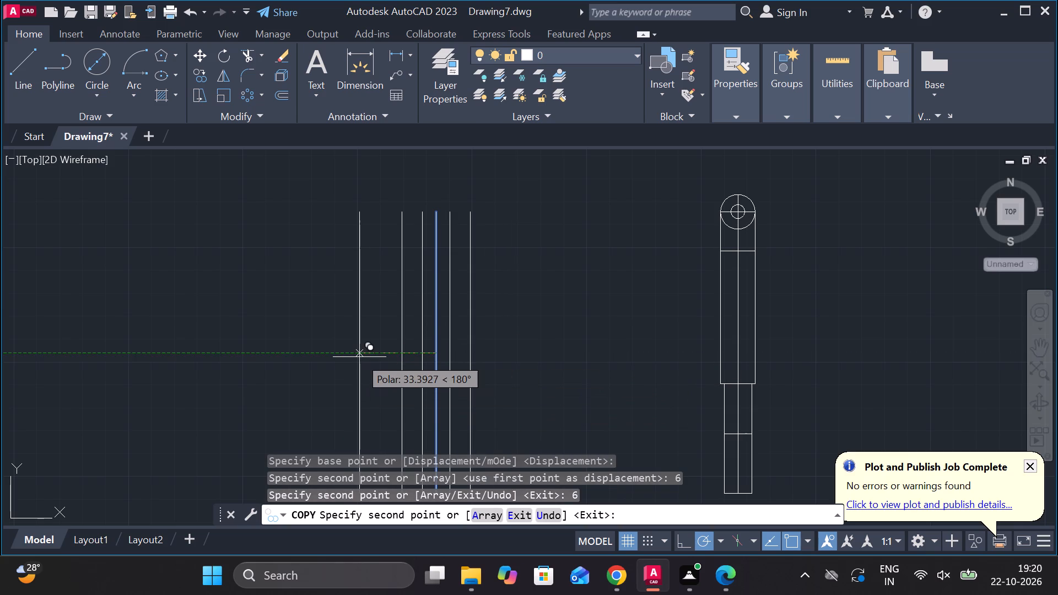
pyautogui.press('Escape')
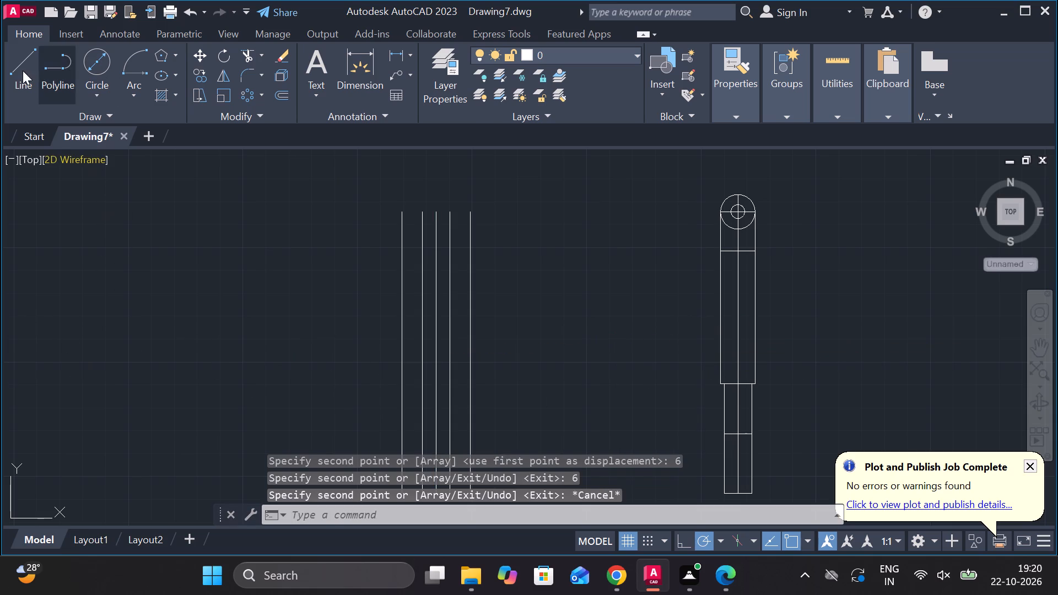
# Join the top ends of the outer and inner vertical lines with a short horizontal line on each side of the centre line.
pyautogui.moveTo(23, 71); pyautogui.dragTo(23, 76)
pyautogui.scroll(2, 354, 209)
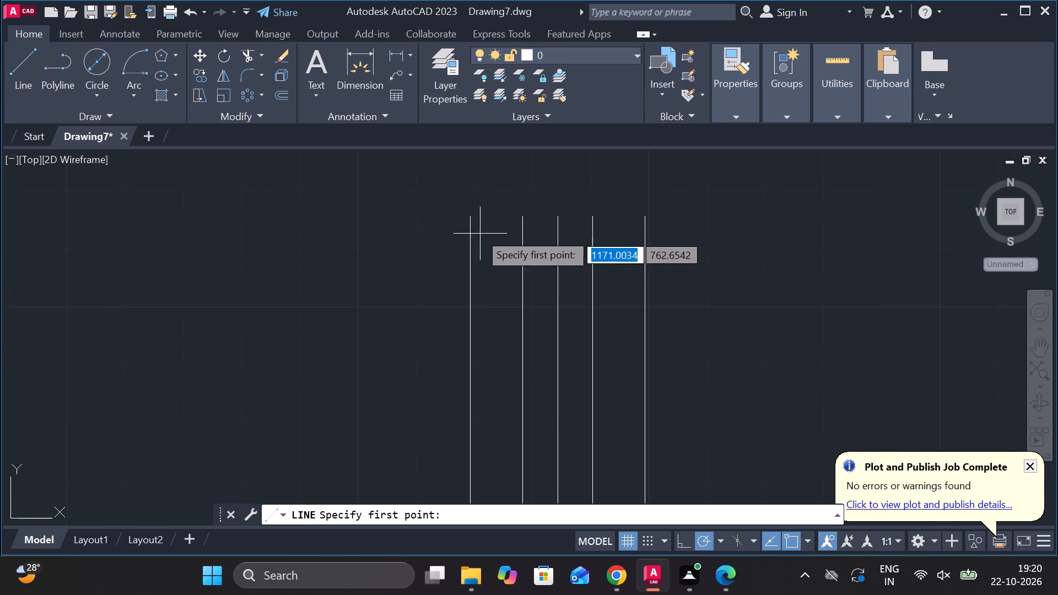
pyautogui.click(476, 219)
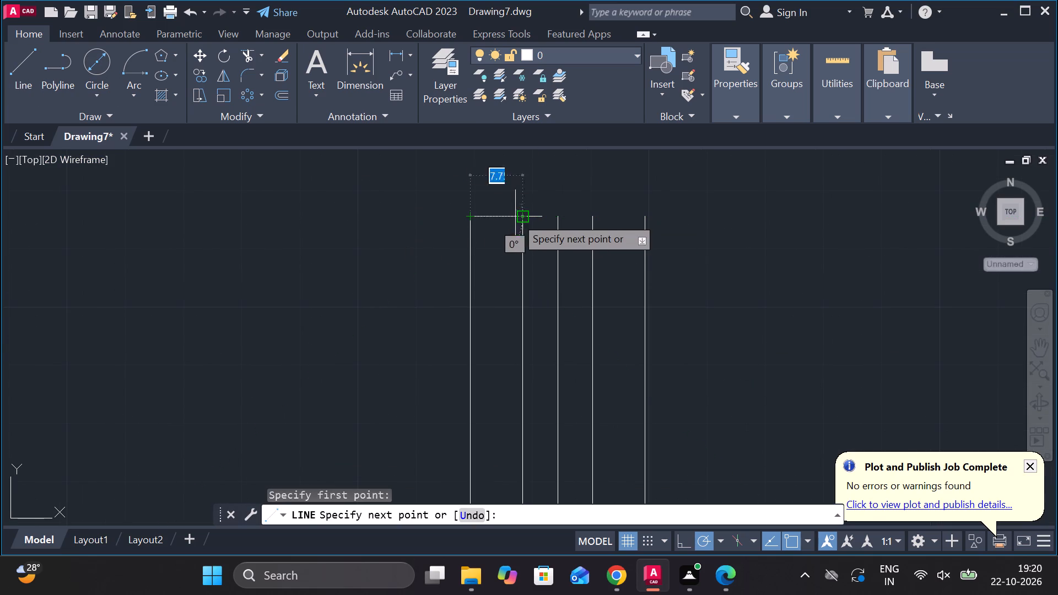
pyautogui.click(518, 217)
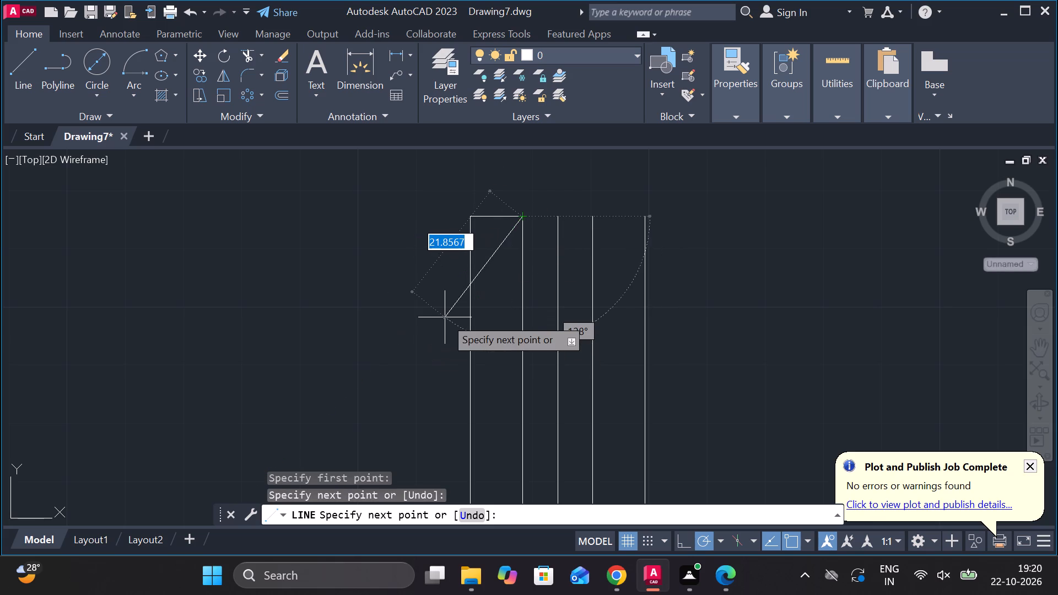
pyautogui.press('Escape')
pyautogui.moveTo(0, 61); pyautogui.dragTo(15, 78)
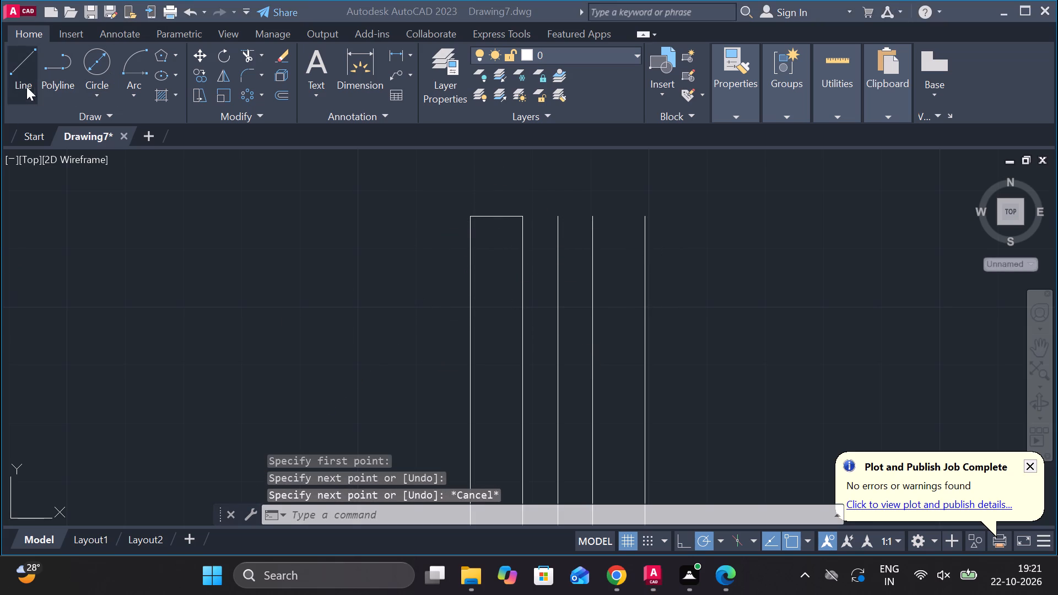
pyautogui.click(24, 82)
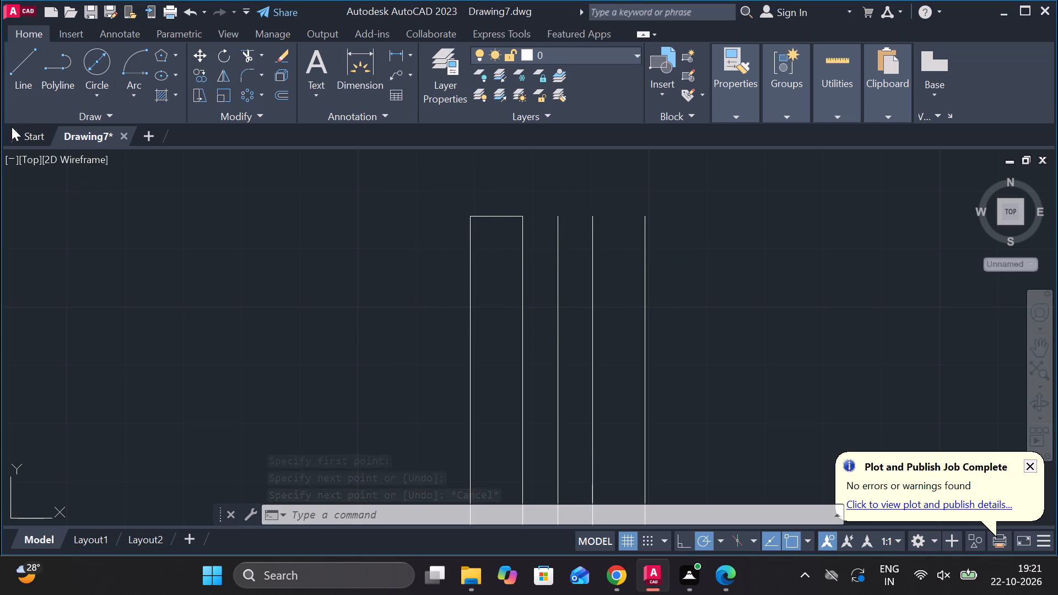
pyautogui.click(16, 79)
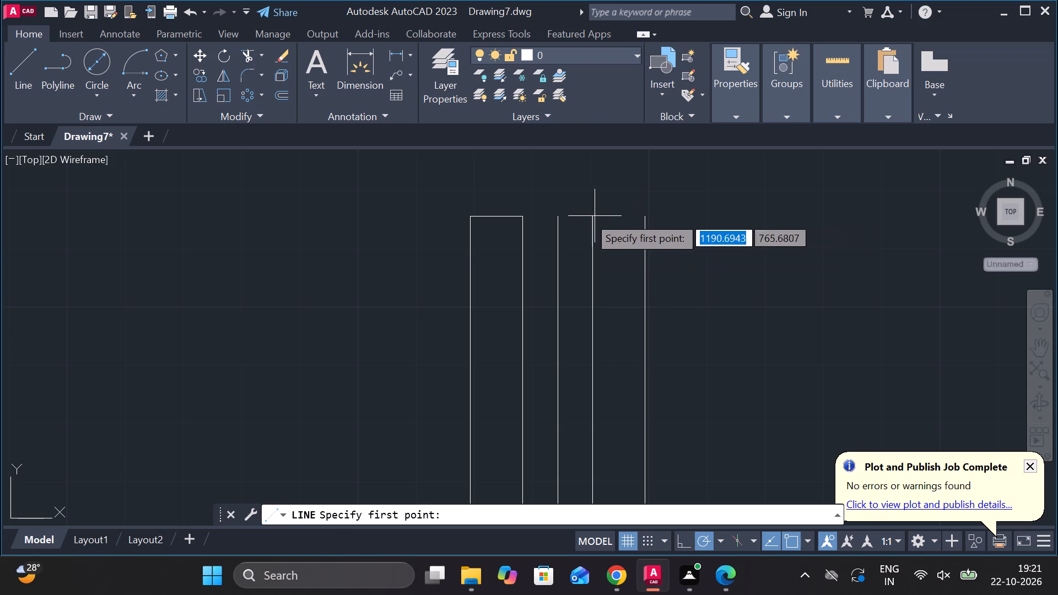
pyautogui.click(589, 215)
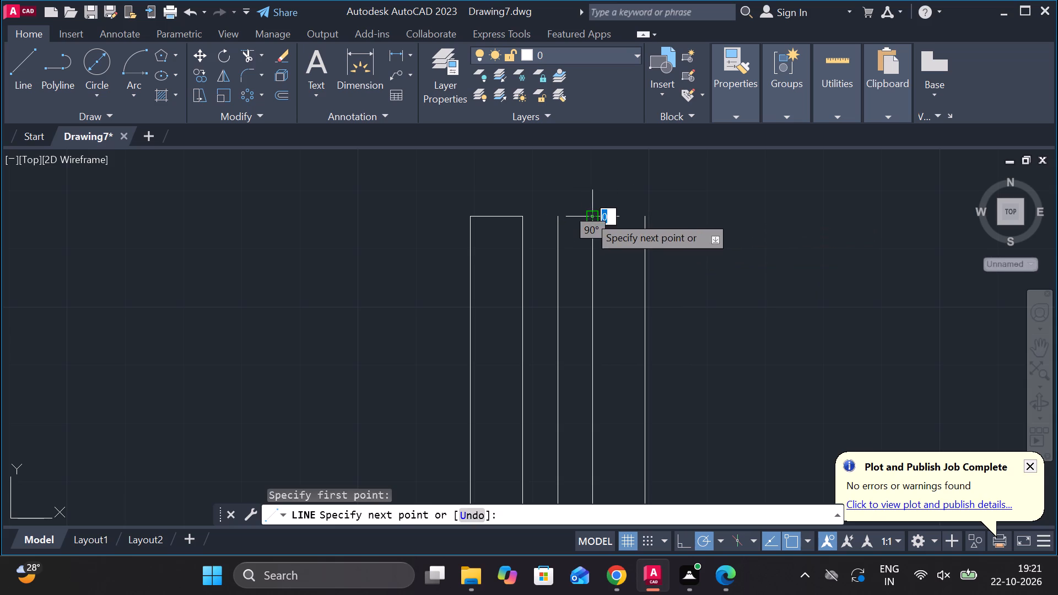
pyautogui.click(647, 218)
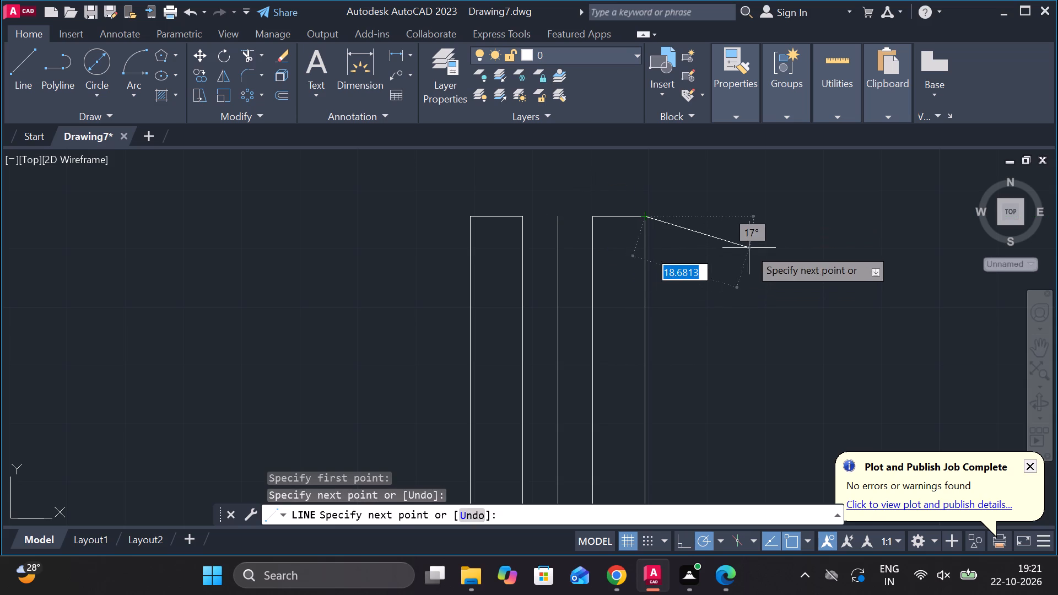
pyautogui.press('Escape')
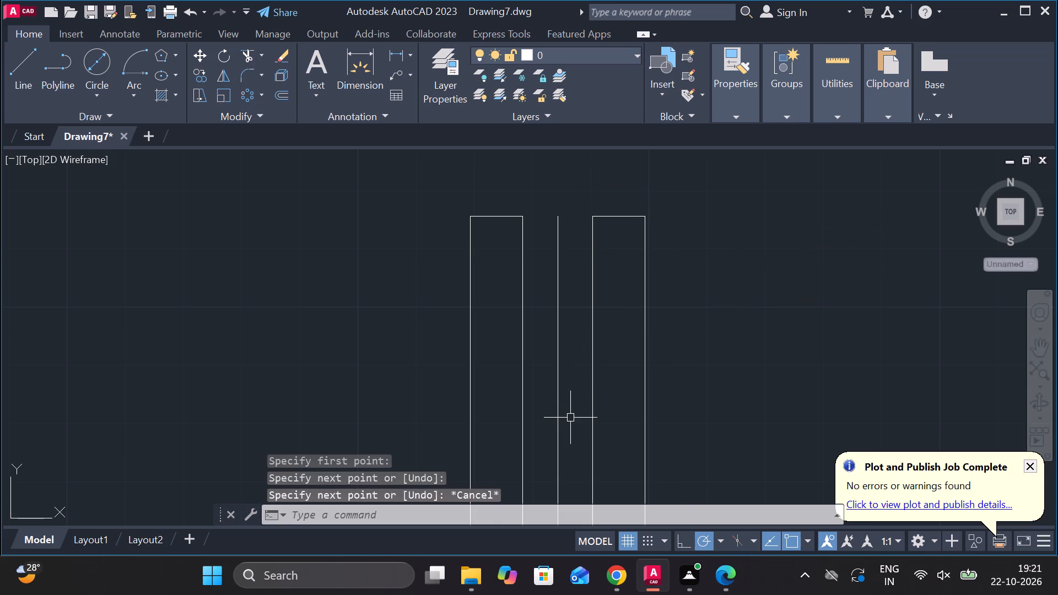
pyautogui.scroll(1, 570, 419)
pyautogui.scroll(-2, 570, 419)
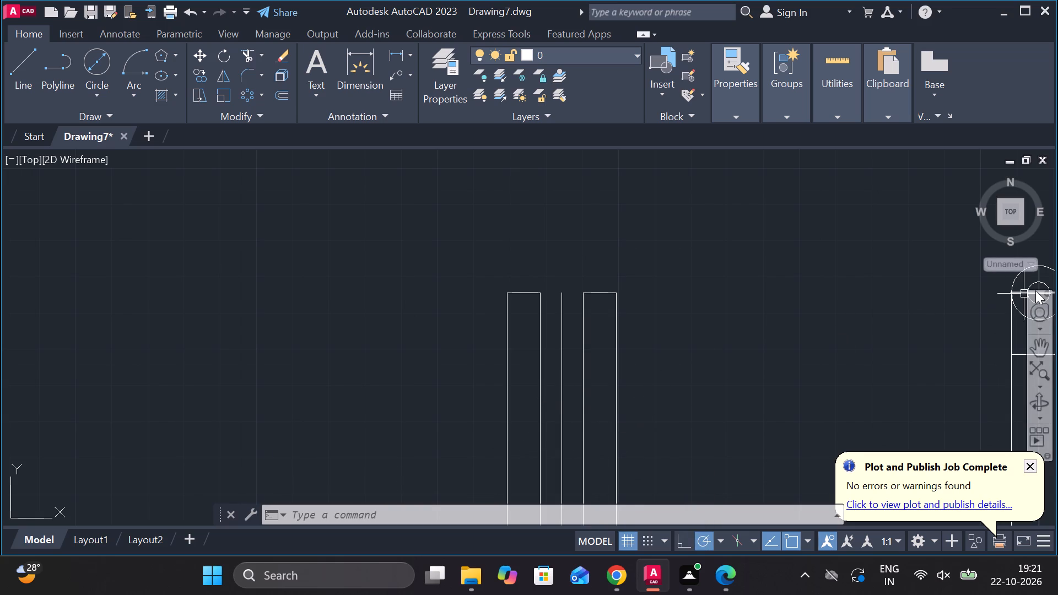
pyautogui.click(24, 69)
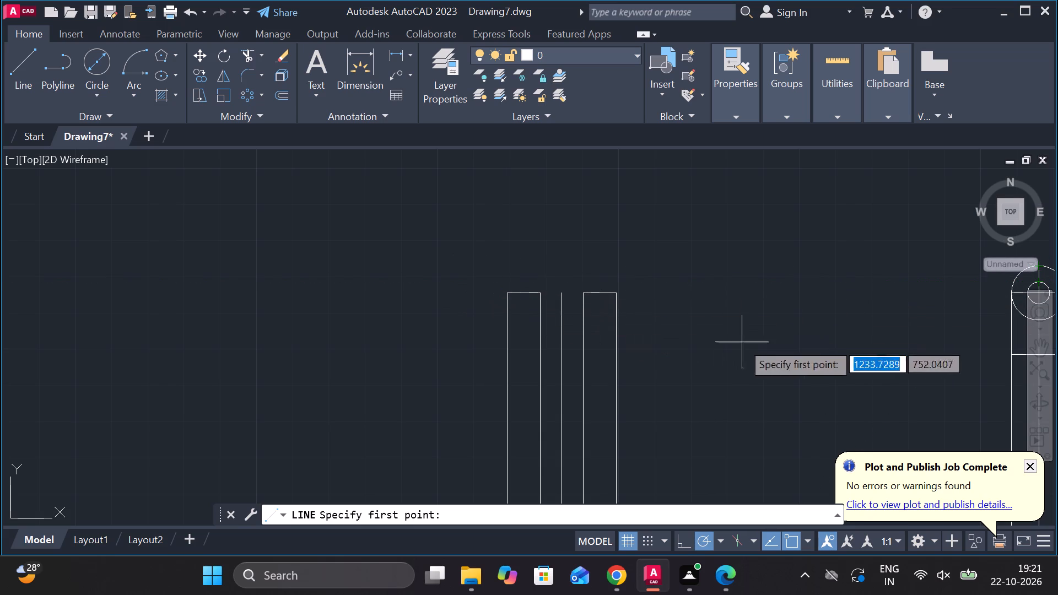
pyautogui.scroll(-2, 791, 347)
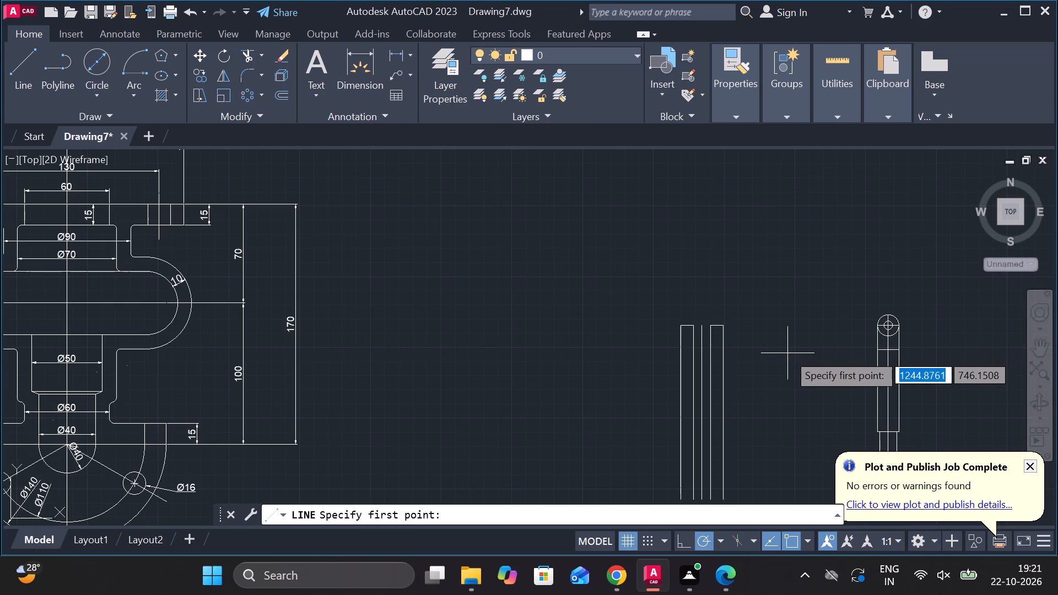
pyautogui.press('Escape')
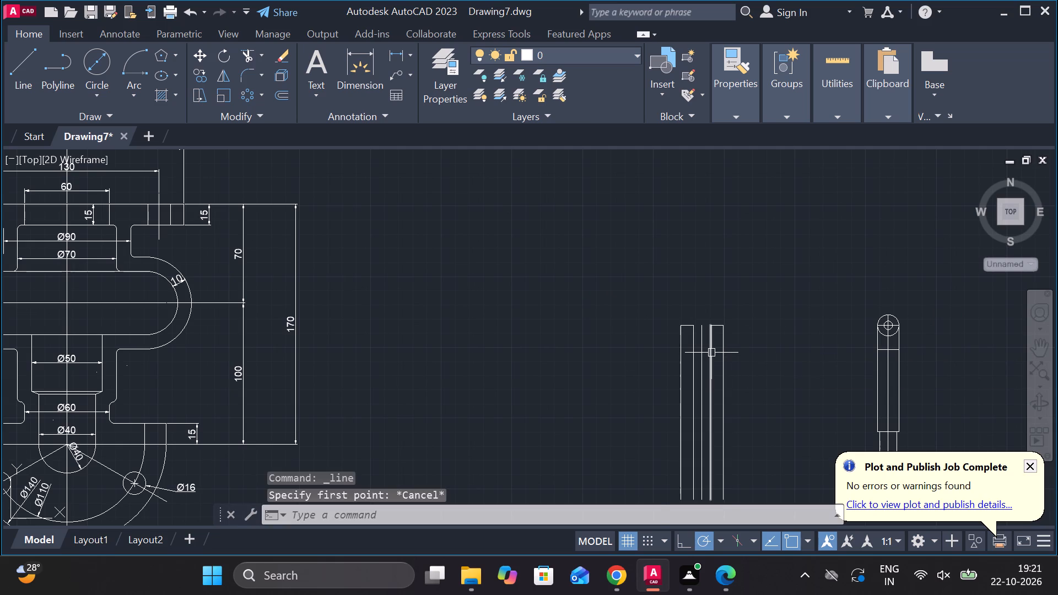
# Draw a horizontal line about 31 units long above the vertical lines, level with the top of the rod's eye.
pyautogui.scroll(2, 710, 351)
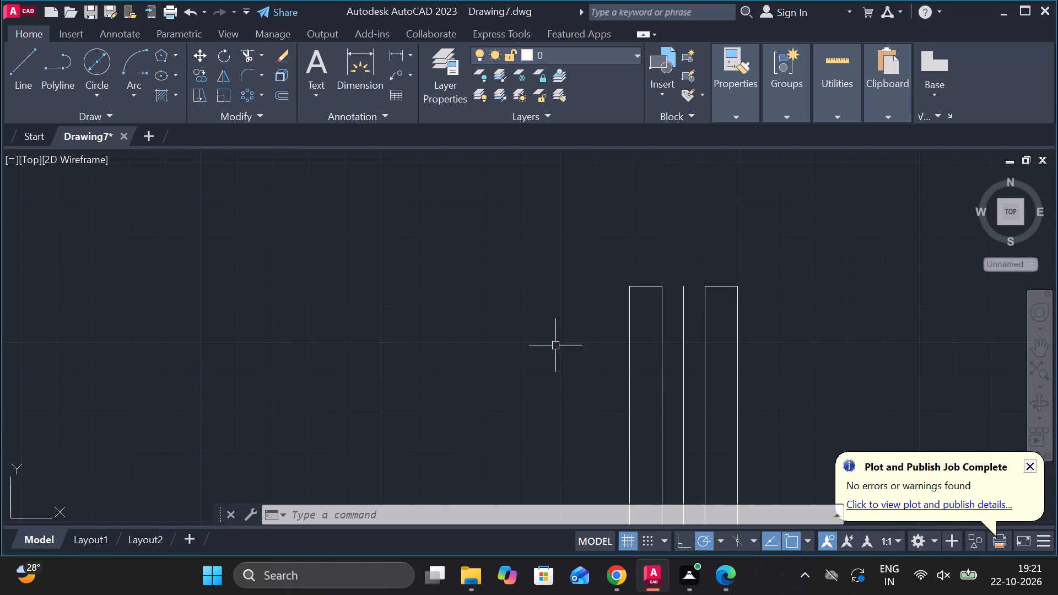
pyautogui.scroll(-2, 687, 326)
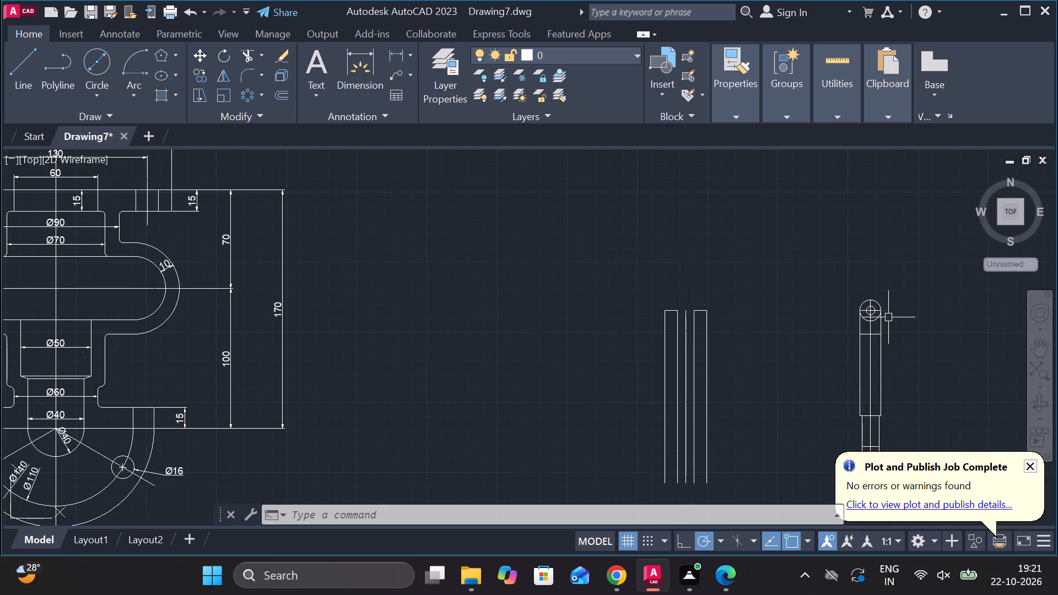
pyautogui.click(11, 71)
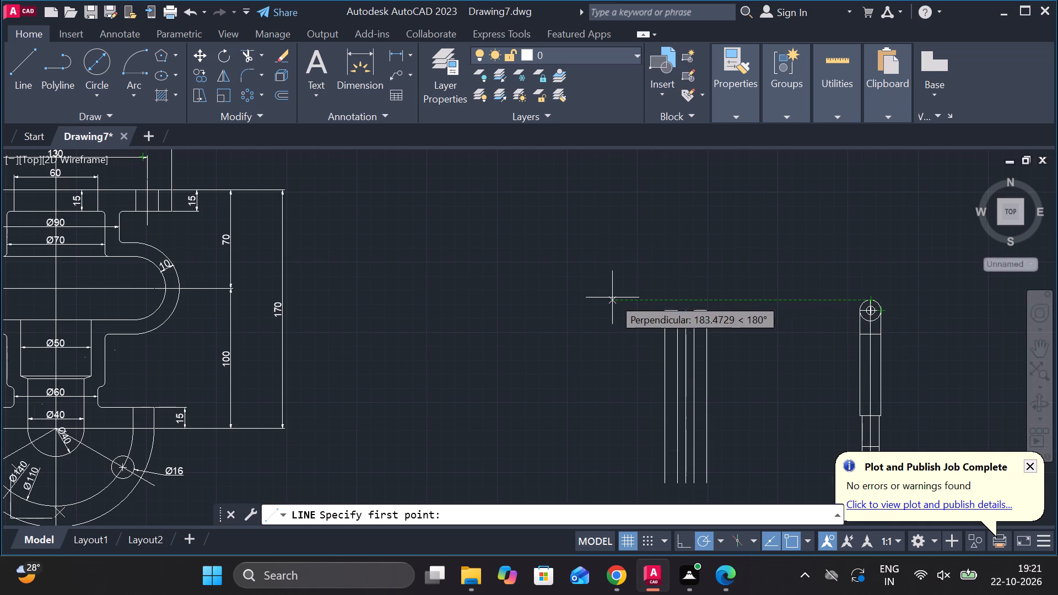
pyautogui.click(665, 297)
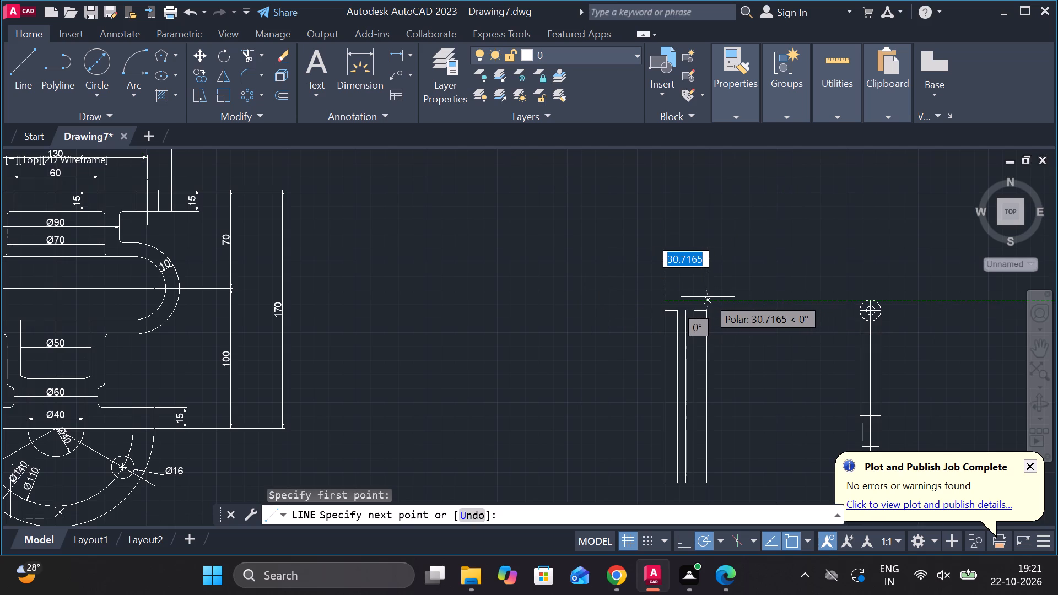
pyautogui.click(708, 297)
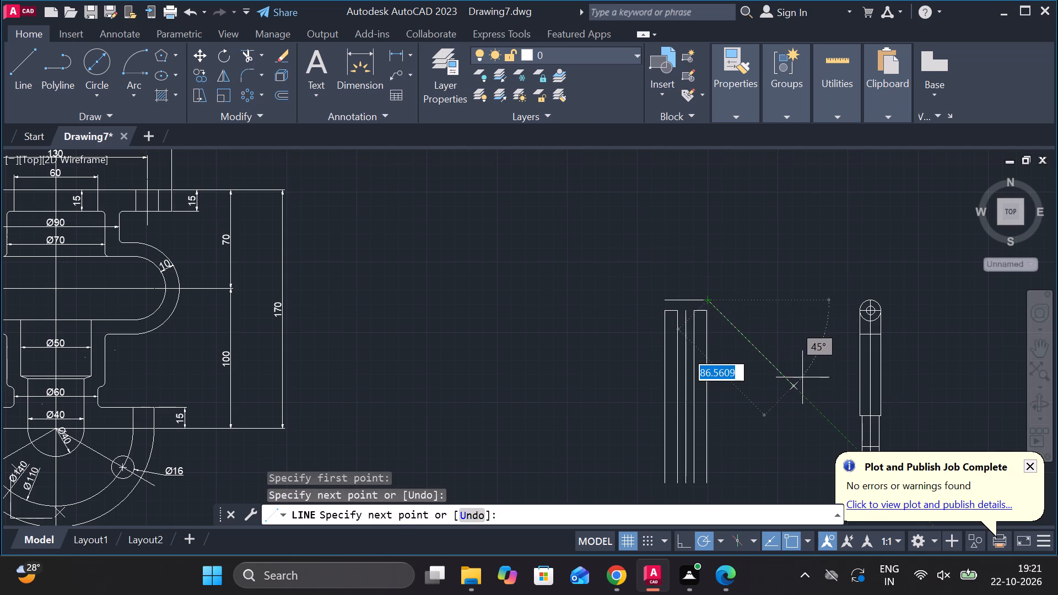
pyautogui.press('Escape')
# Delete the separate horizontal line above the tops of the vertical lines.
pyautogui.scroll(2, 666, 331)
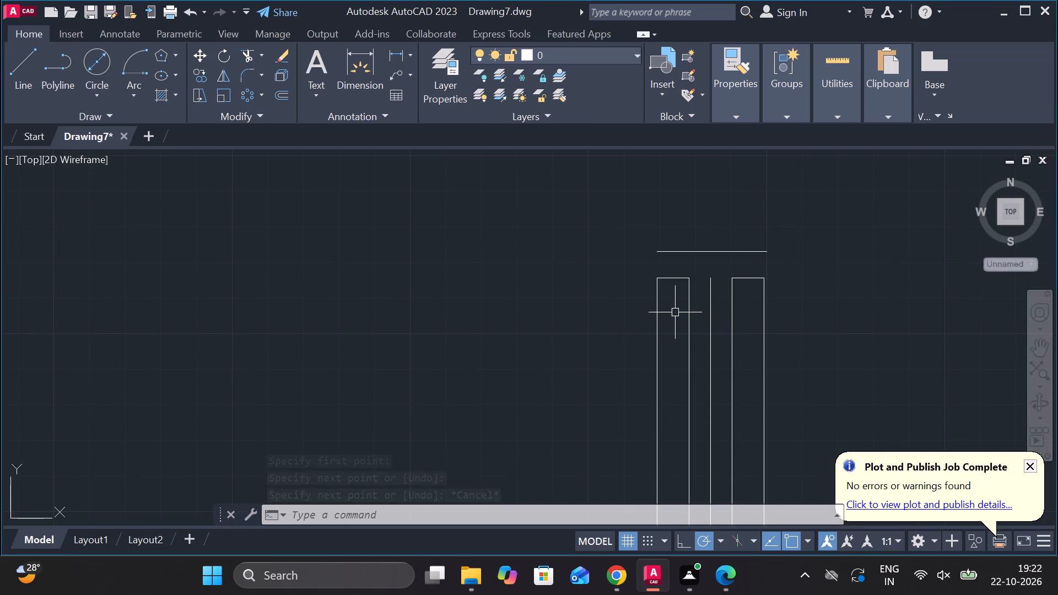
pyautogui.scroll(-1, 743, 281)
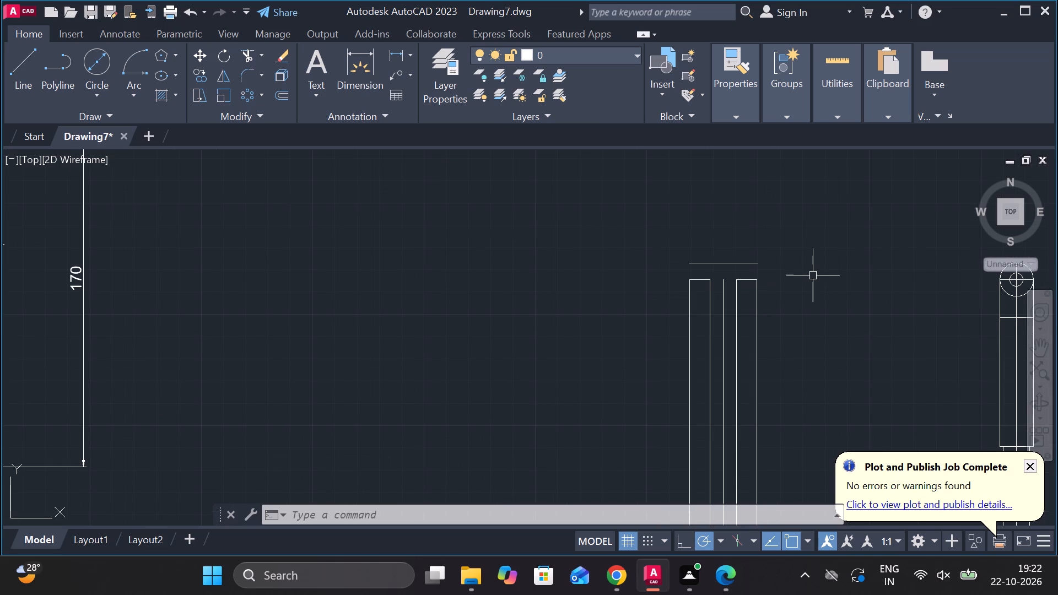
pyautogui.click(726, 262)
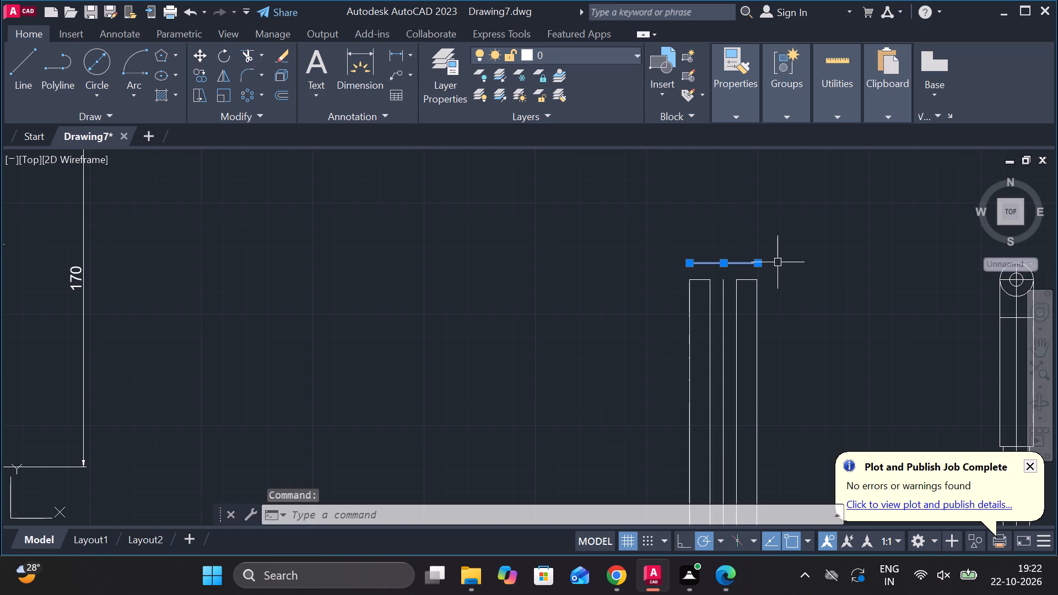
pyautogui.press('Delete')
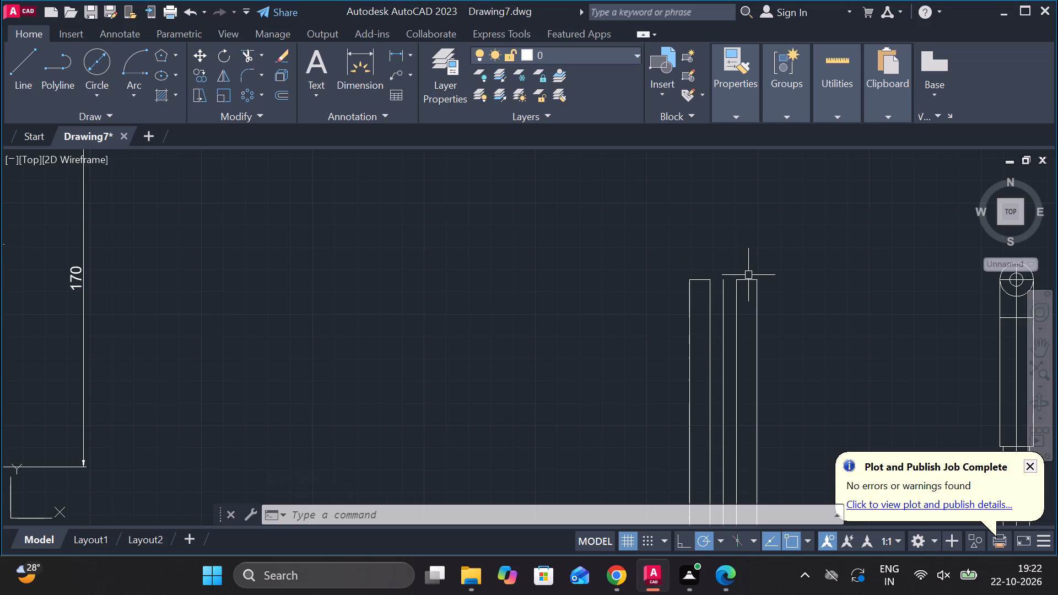
# Draw a horizontal construction line from the top of the rod's eye across and past the set of vertical lines.
pyautogui.scroll(-1, 882, 296)
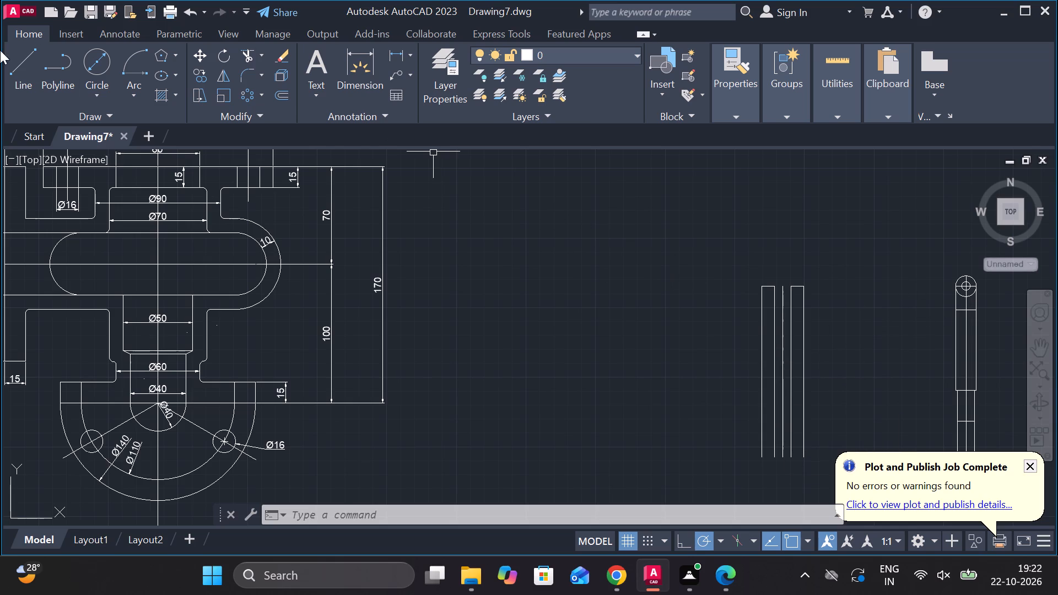
pyautogui.click(20, 69)
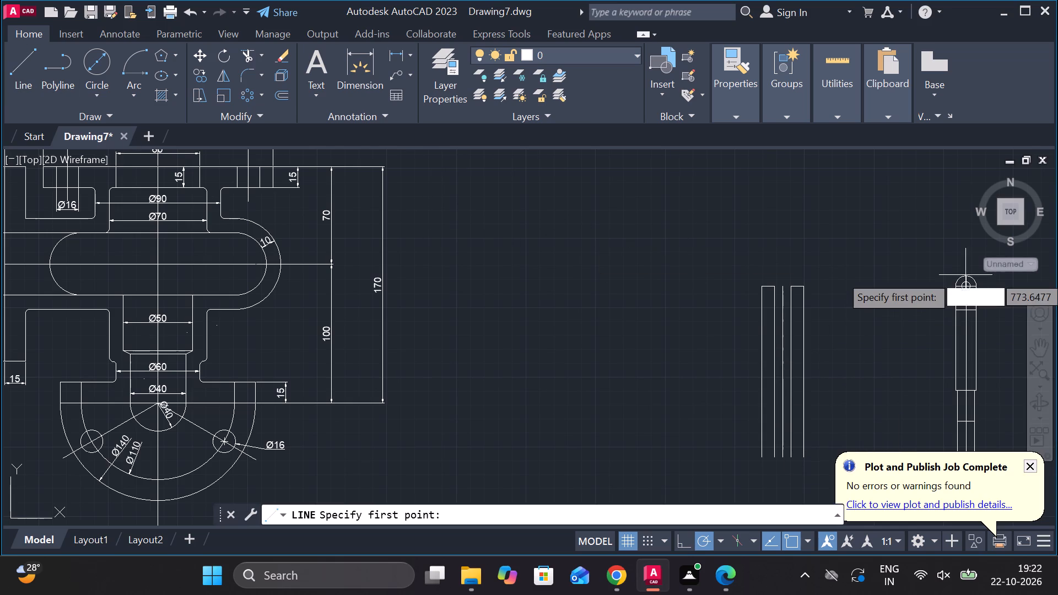
pyautogui.scroll(2, 963, 286)
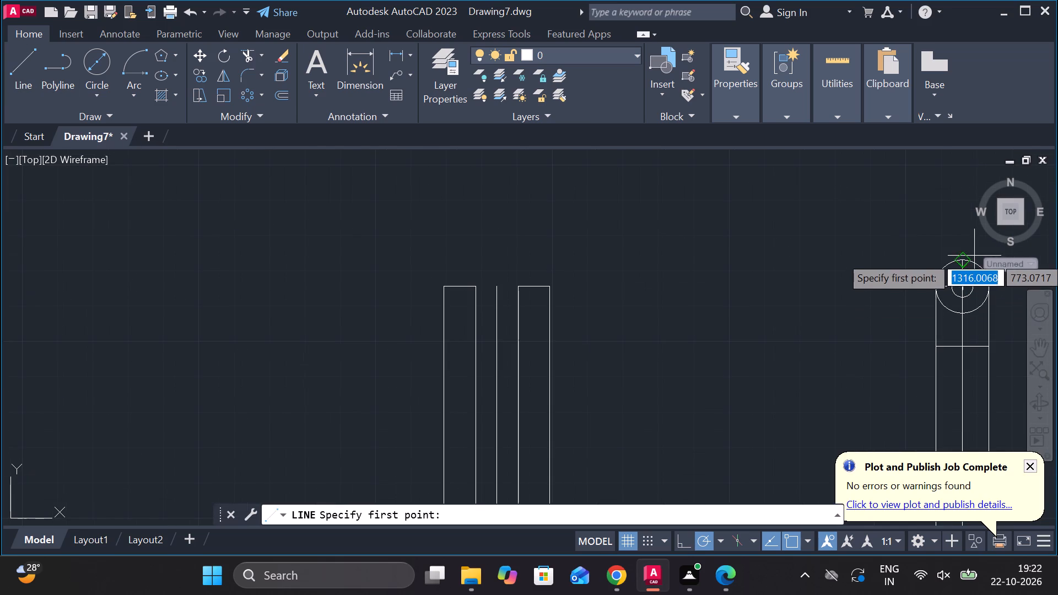
pyautogui.click(959, 260)
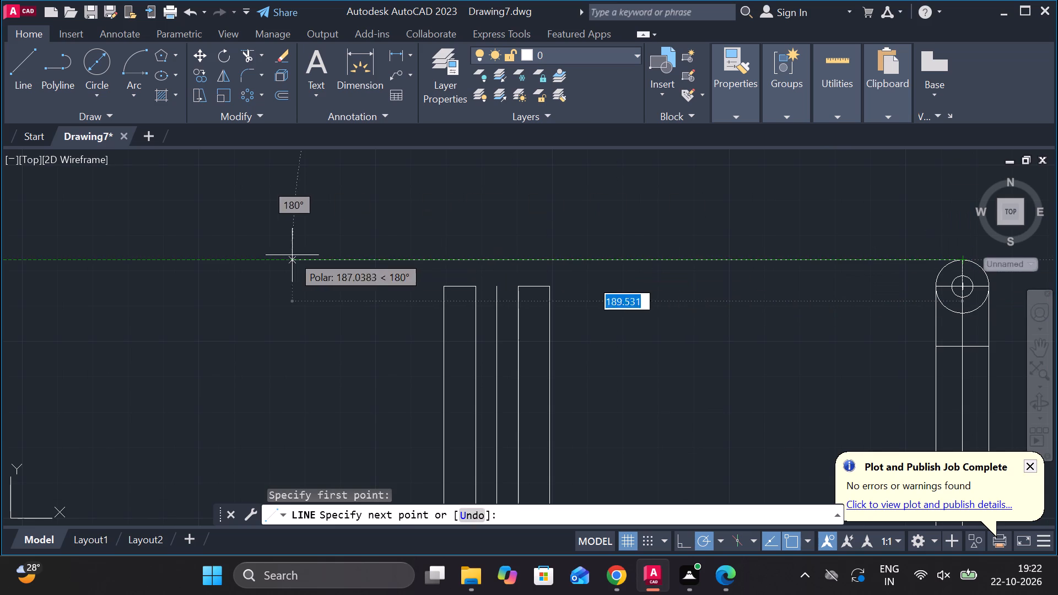
pyautogui.click(272, 256)
pyautogui.press('Escape')
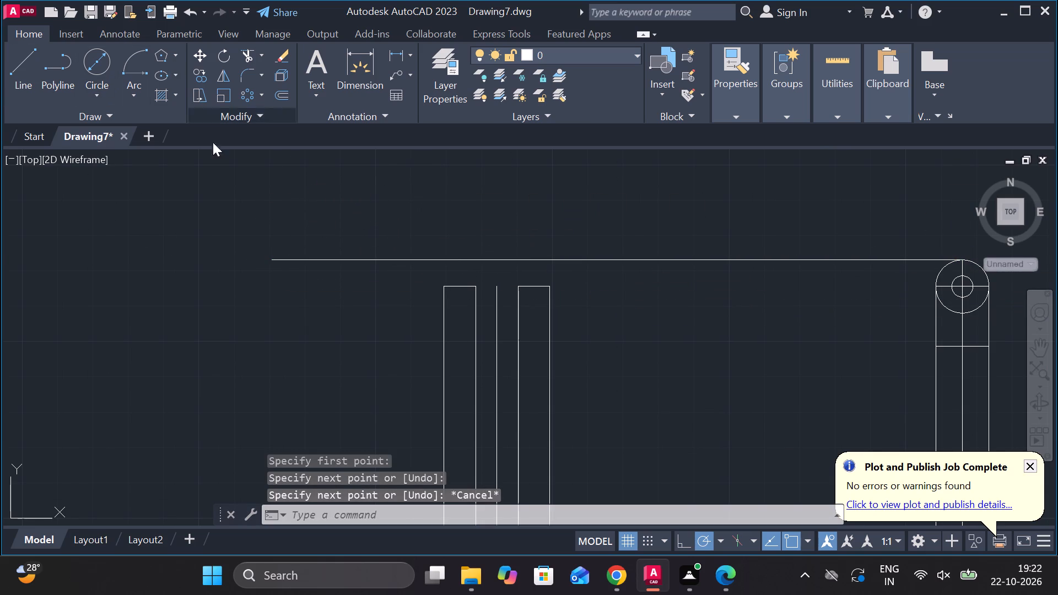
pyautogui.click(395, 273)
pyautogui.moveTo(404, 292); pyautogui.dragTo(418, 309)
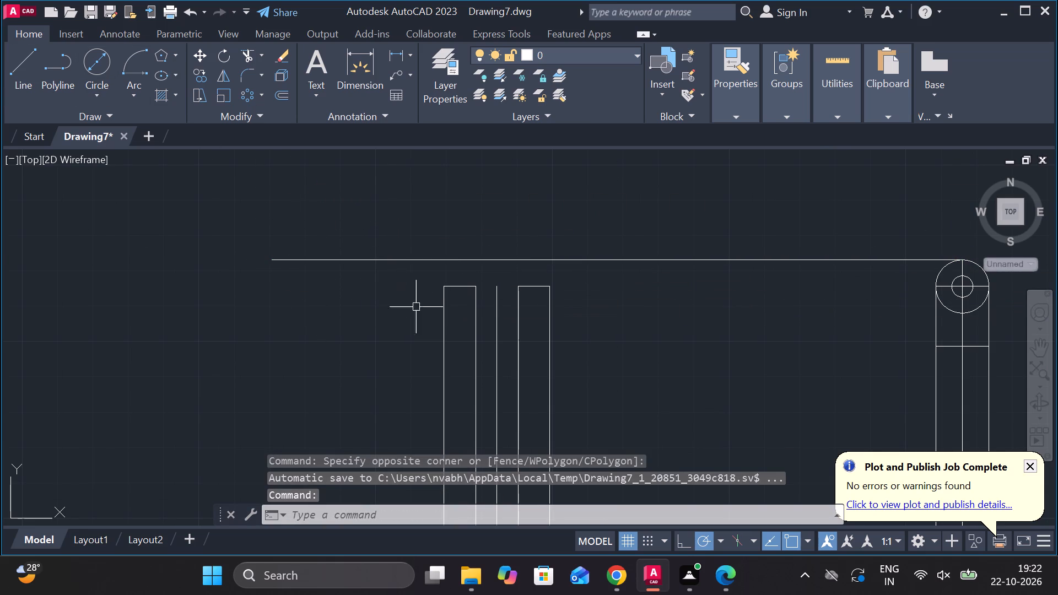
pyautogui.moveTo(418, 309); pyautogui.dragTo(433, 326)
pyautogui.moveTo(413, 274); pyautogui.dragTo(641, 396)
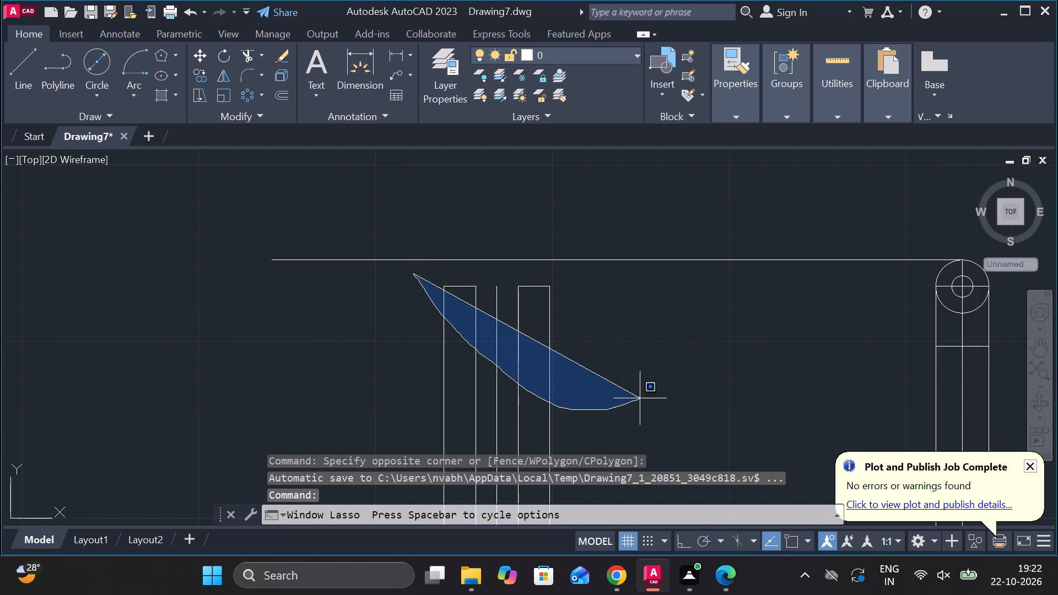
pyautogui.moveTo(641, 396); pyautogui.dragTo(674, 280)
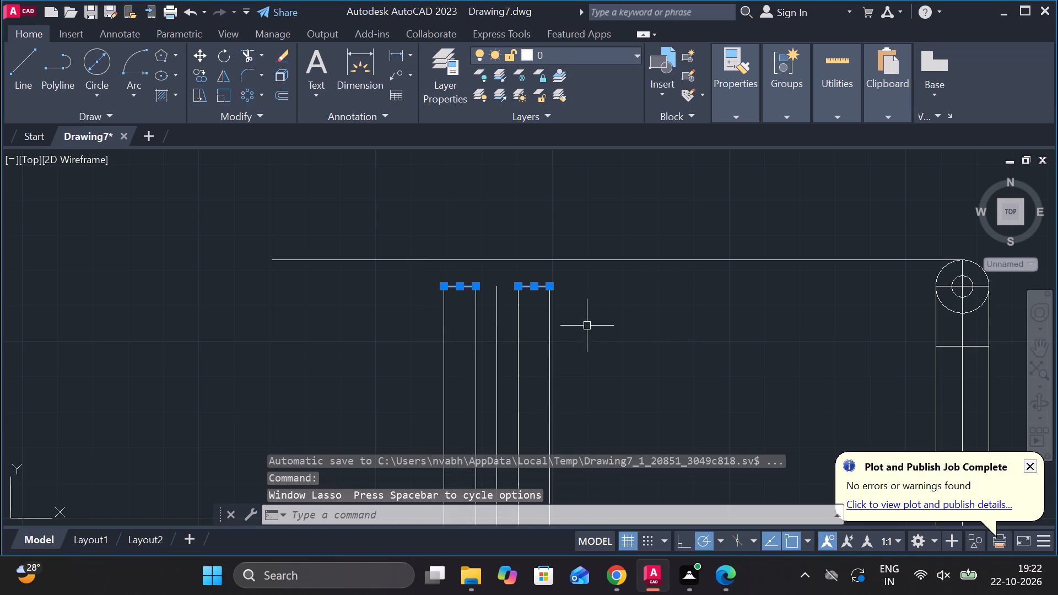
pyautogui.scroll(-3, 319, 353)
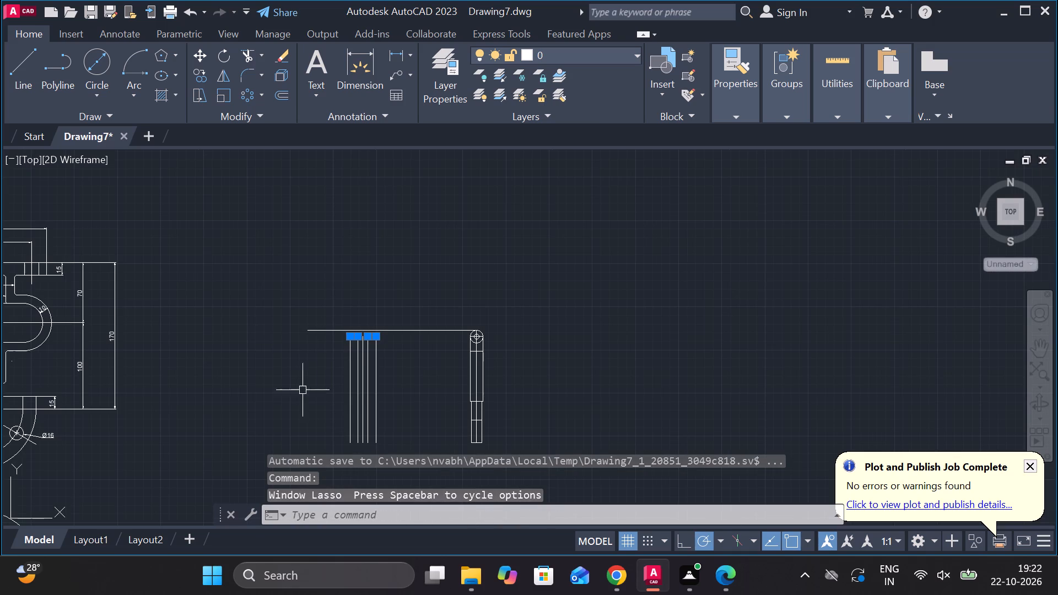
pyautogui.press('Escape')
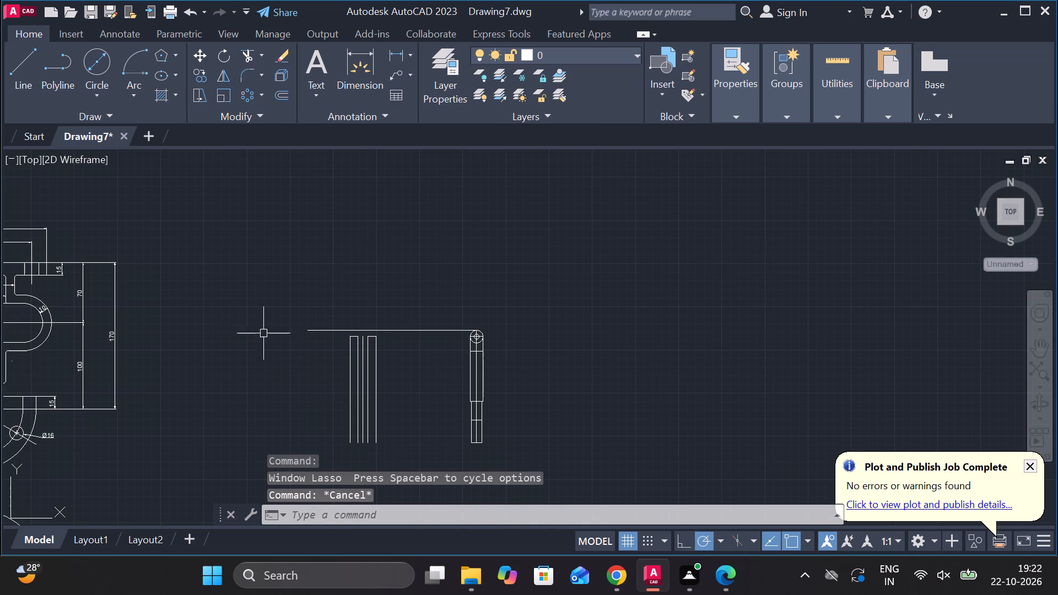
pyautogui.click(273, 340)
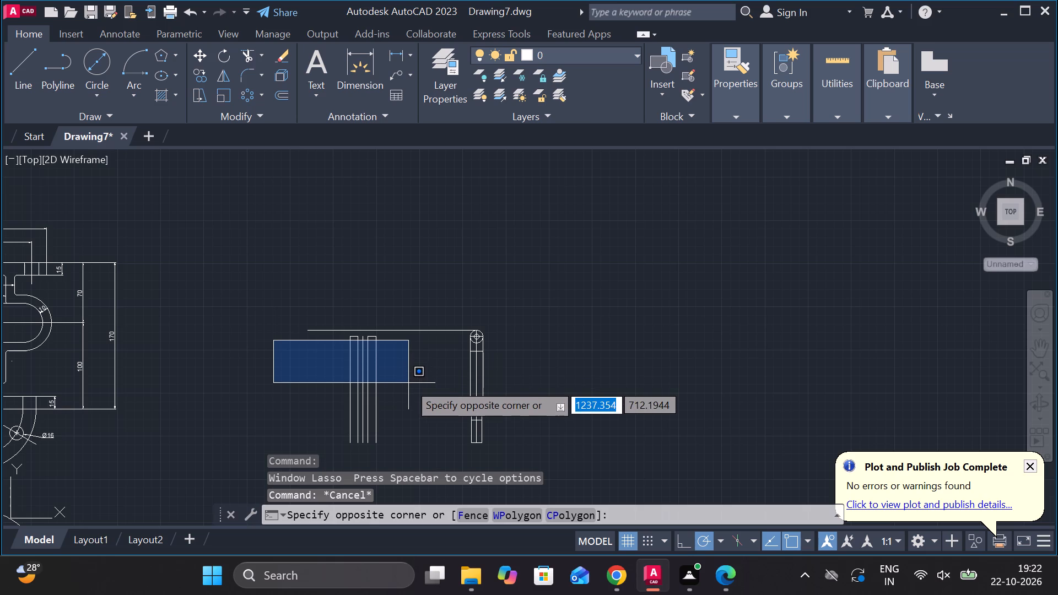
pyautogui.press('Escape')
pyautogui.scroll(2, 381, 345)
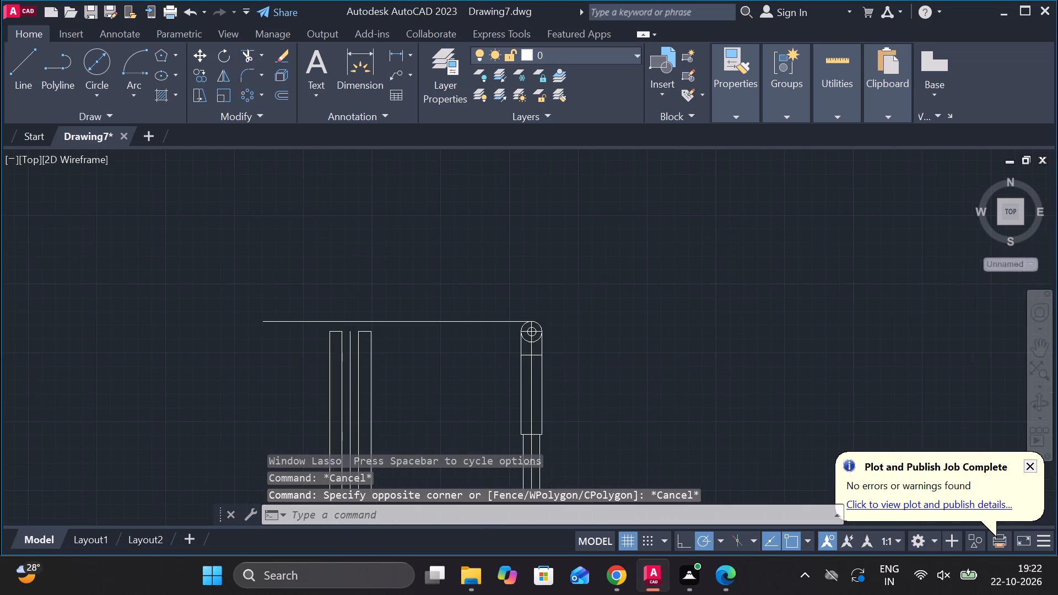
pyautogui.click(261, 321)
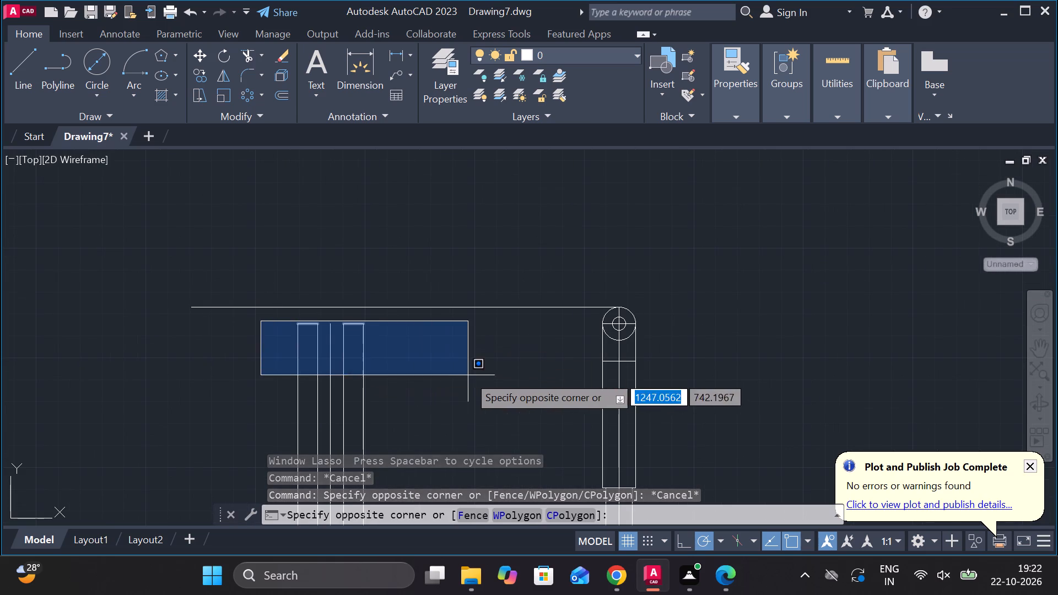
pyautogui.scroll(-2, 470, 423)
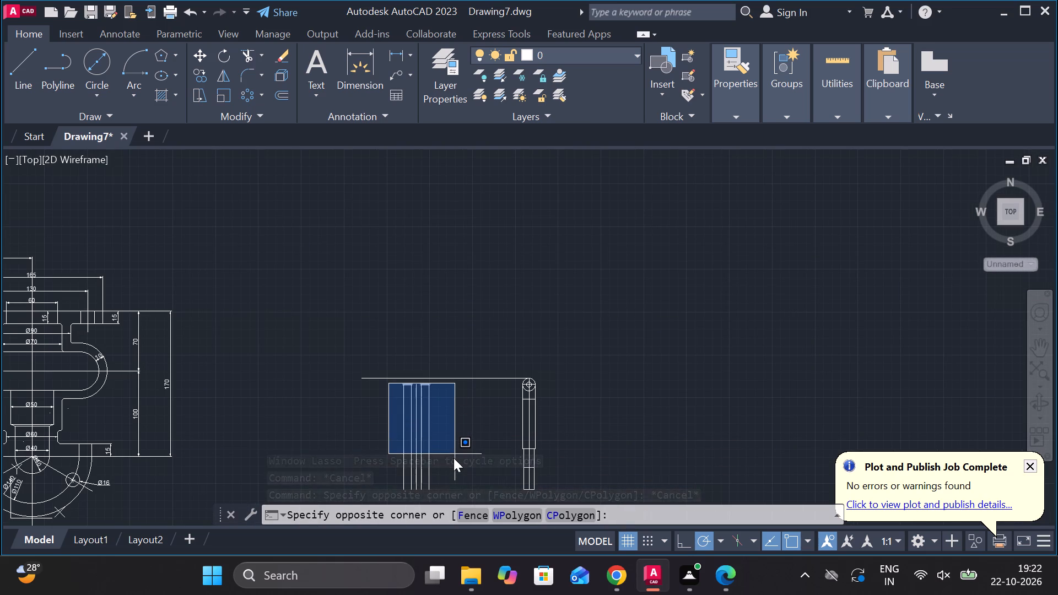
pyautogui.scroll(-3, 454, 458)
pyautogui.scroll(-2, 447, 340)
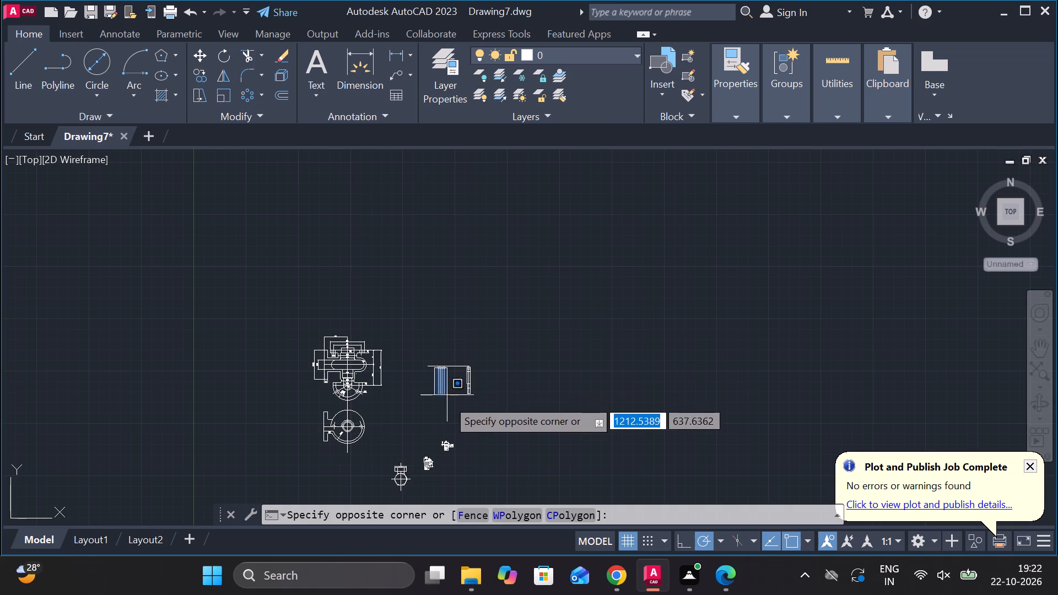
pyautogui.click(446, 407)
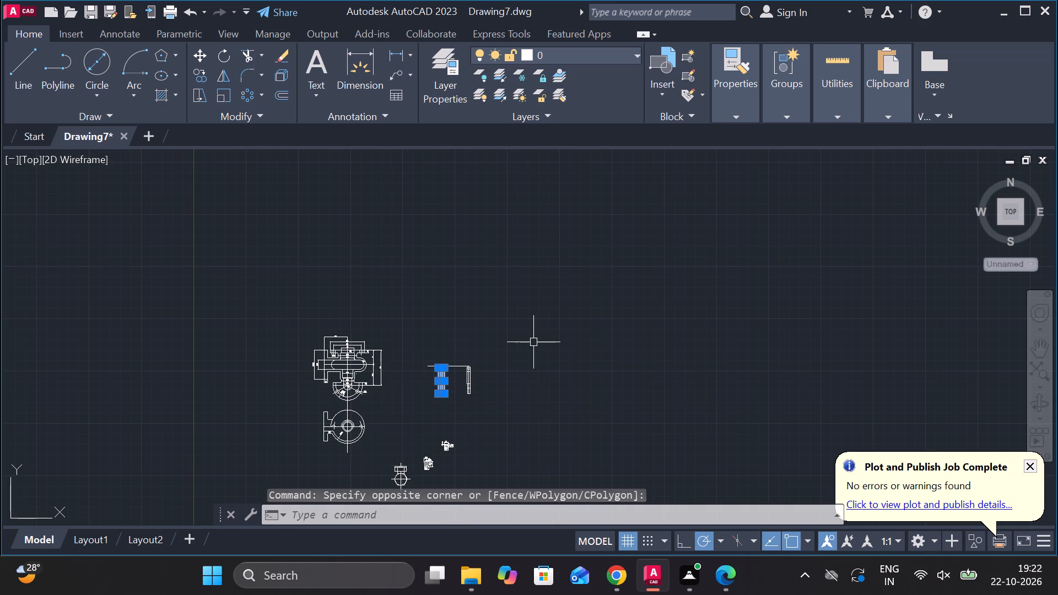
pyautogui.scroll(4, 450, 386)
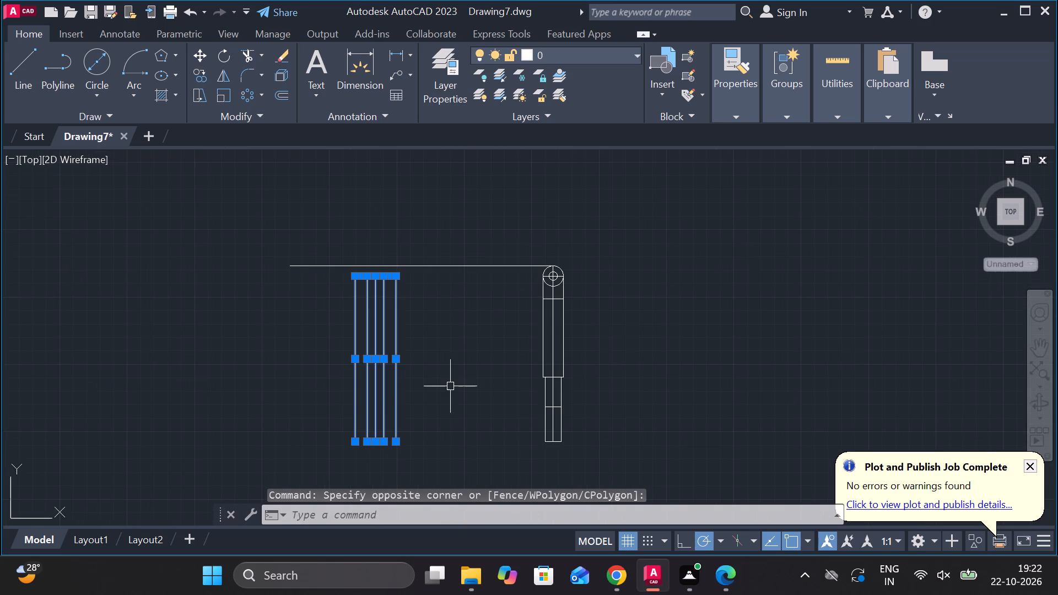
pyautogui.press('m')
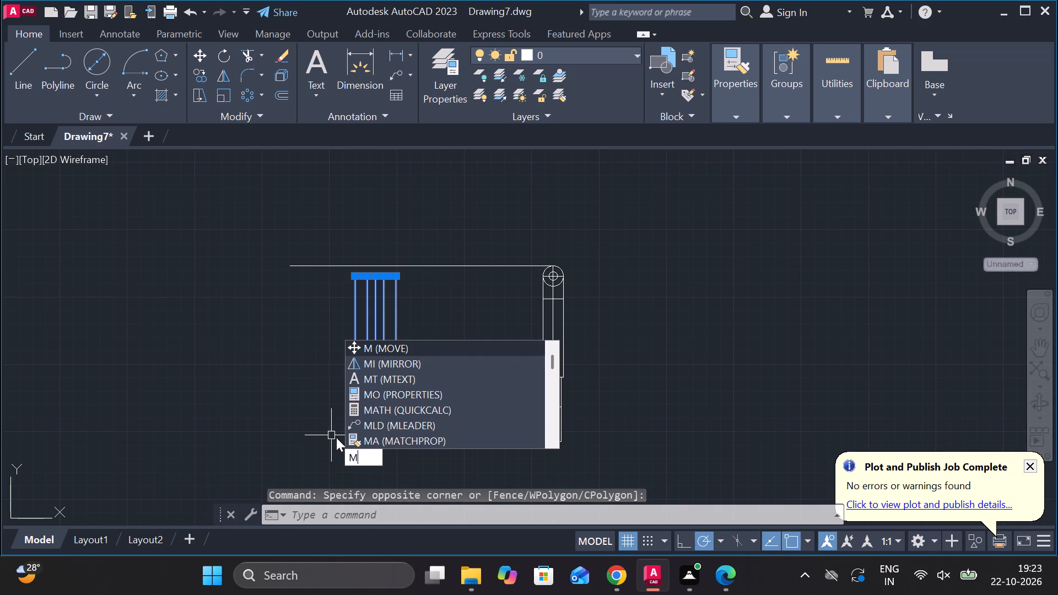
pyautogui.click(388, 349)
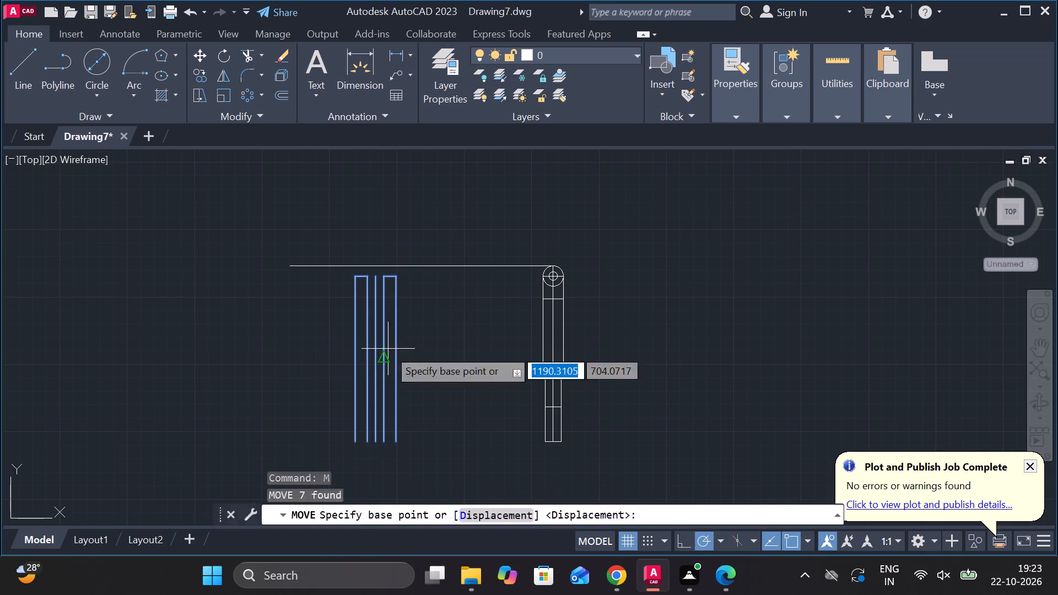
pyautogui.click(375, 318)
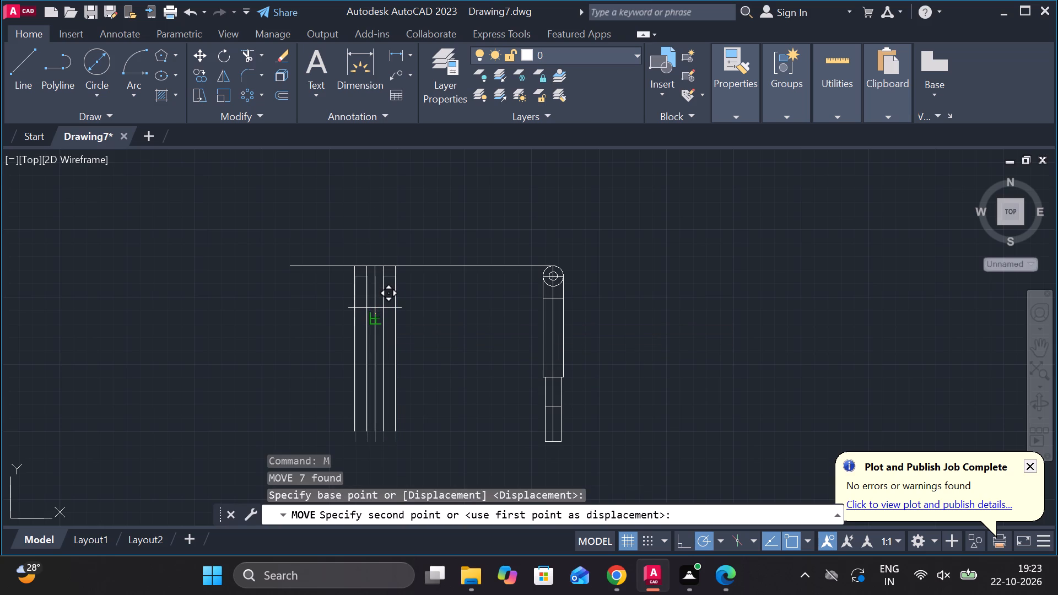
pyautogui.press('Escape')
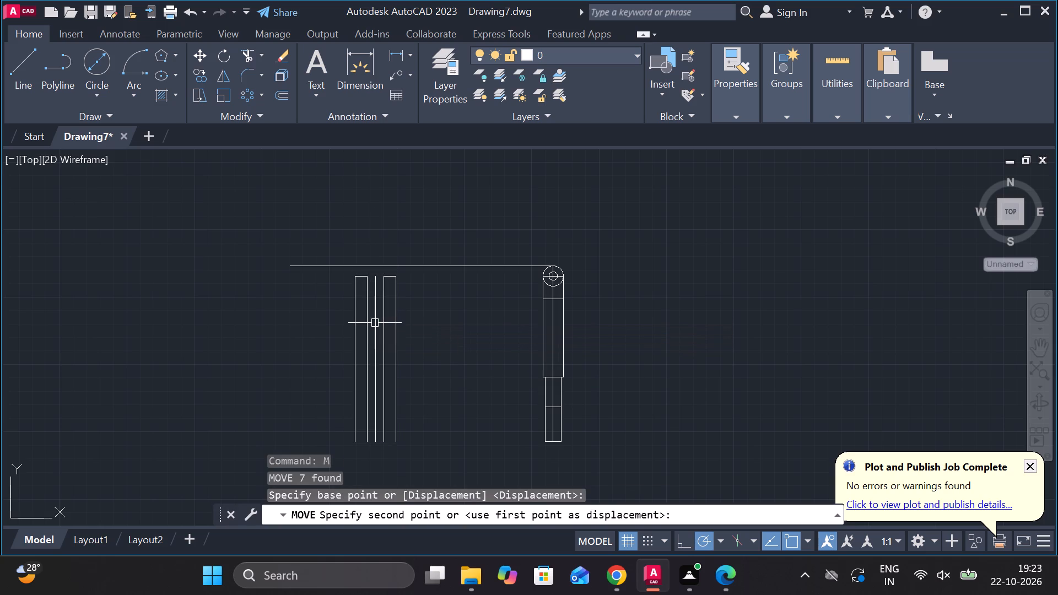
# Move the five vertical lines and their two short top lines up from the outer top corner onto the horizontal construction line.
pyautogui.scroll(2, 322, 276)
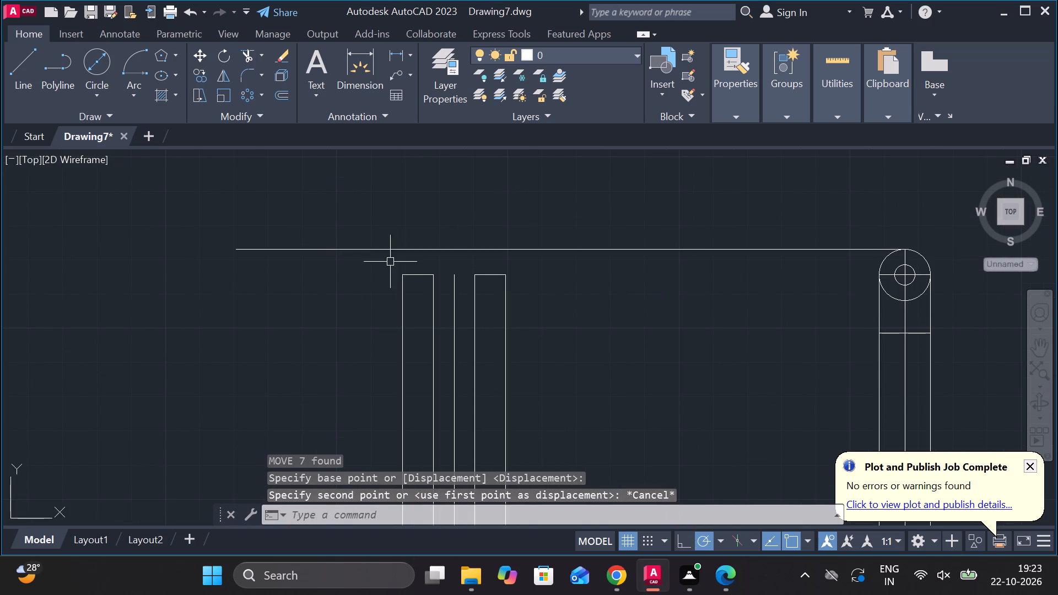
pyautogui.click(375, 263)
pyautogui.scroll(-2, 589, 446)
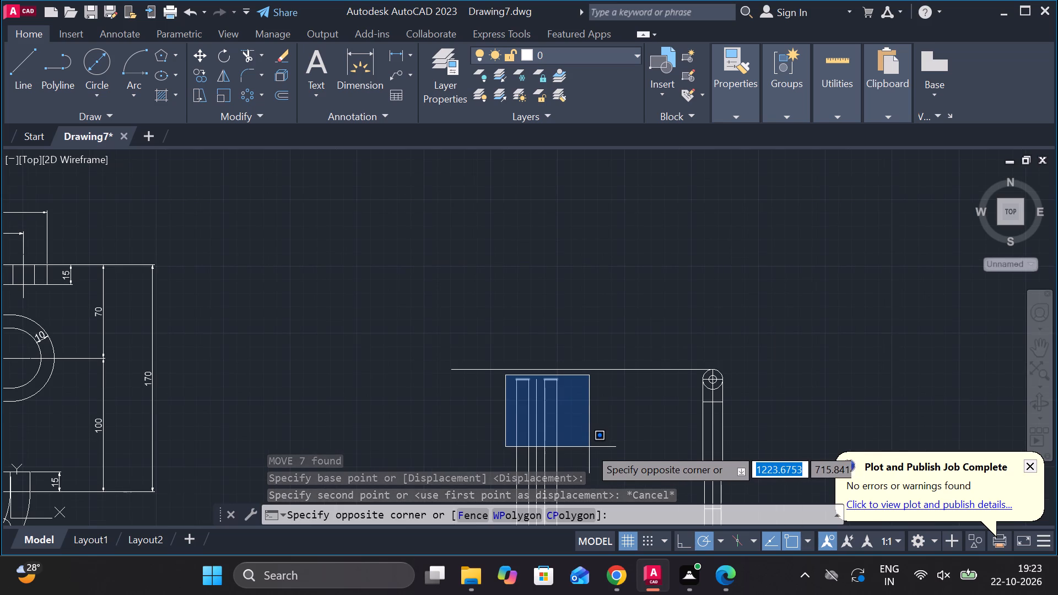
pyautogui.scroll(-2, 525, 290)
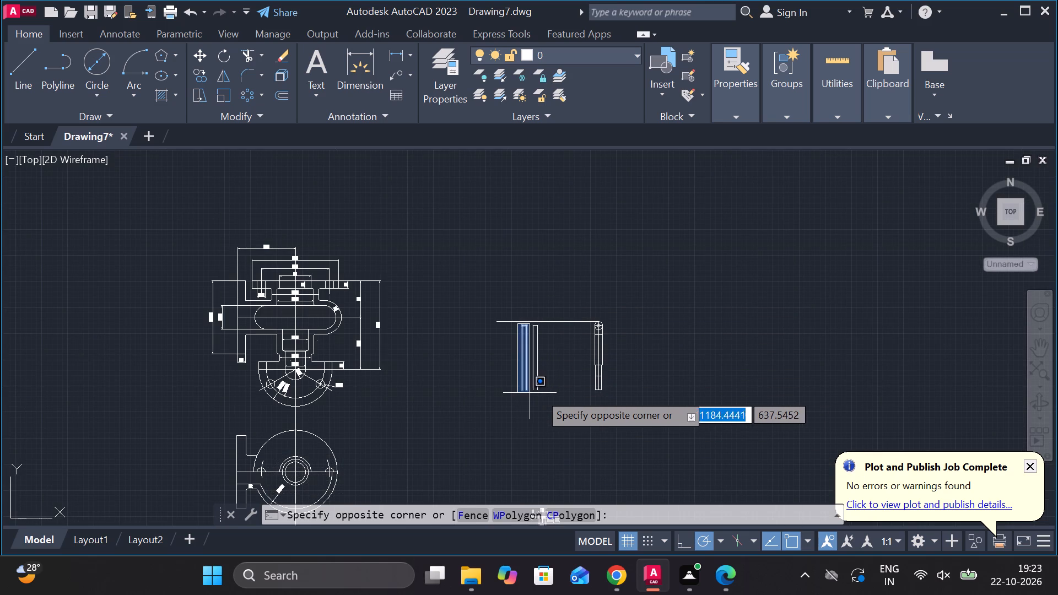
pyautogui.click(542, 396)
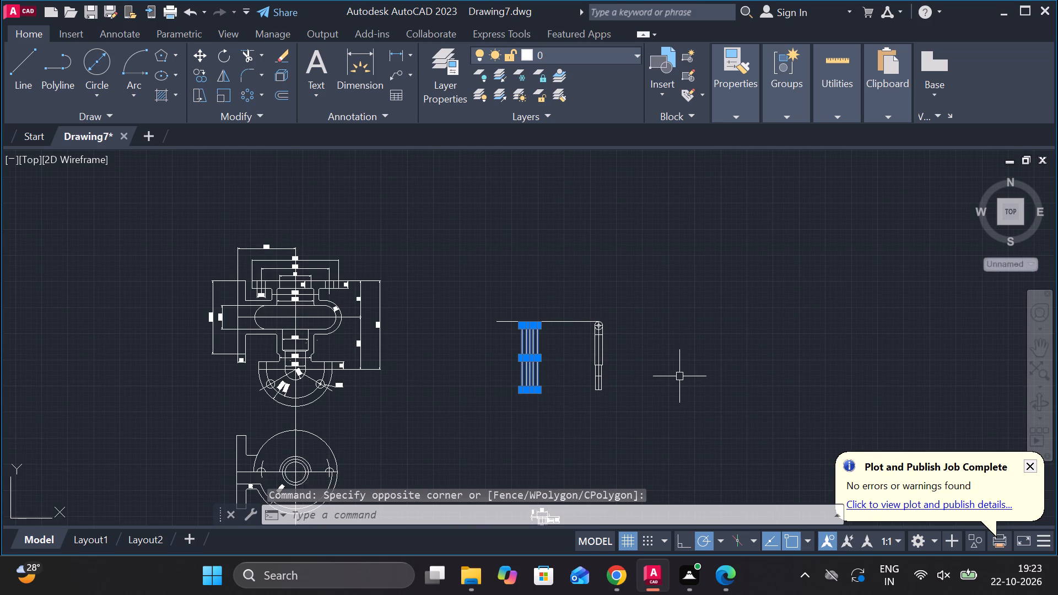
pyautogui.scroll(2, 530, 383)
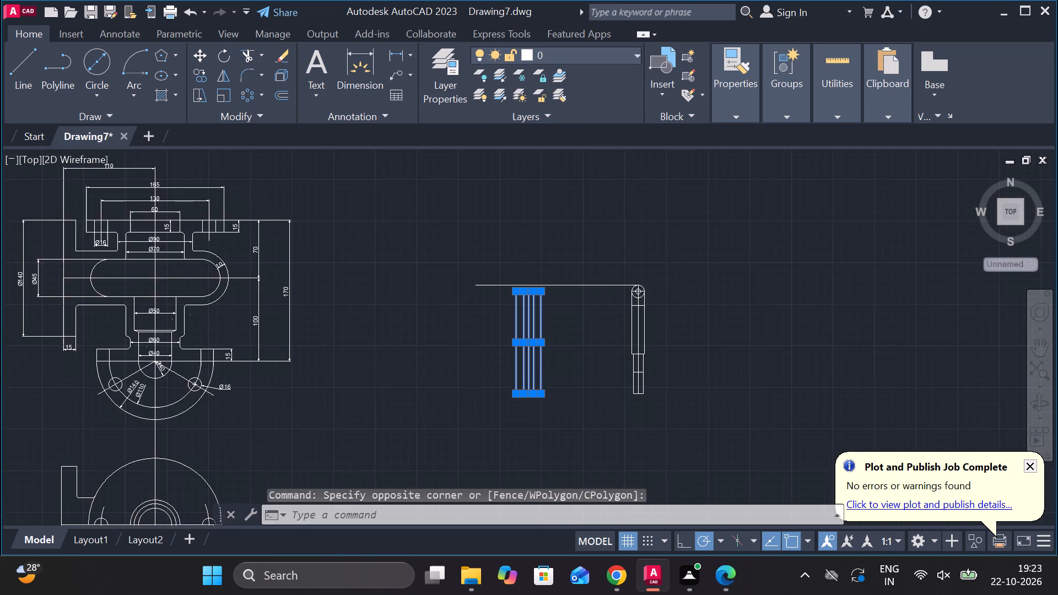
pyautogui.press('m')
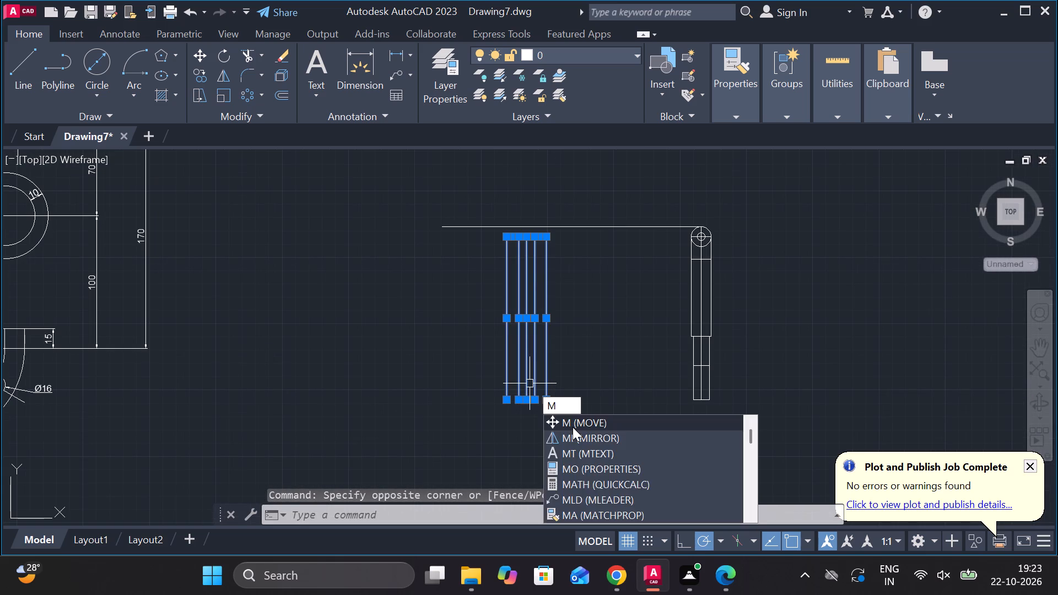
pyautogui.click(573, 427)
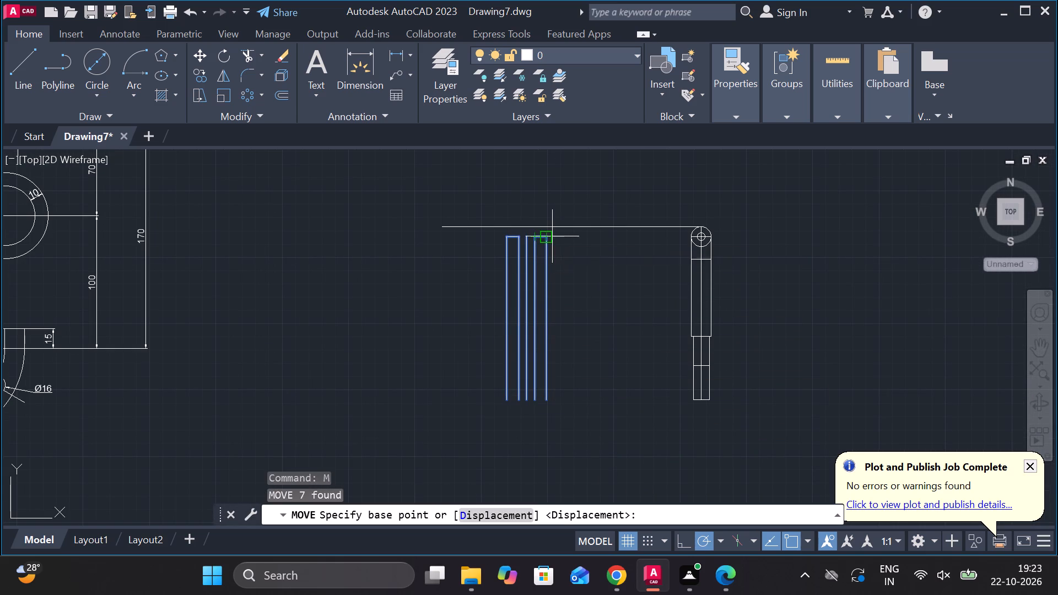
pyautogui.click(552, 236)
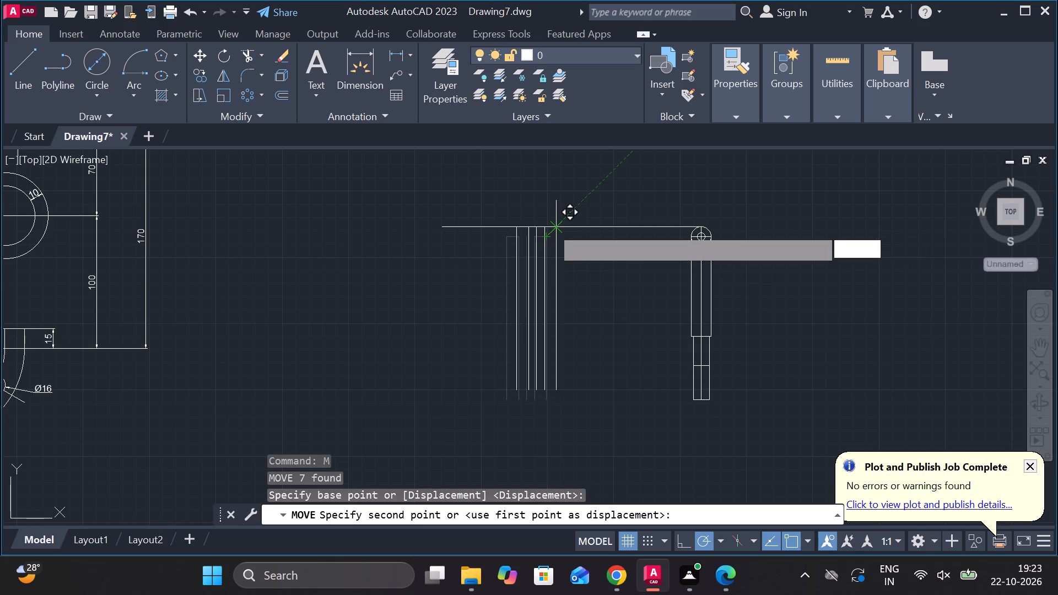
pyautogui.click(551, 227)
pyautogui.press('Escape')
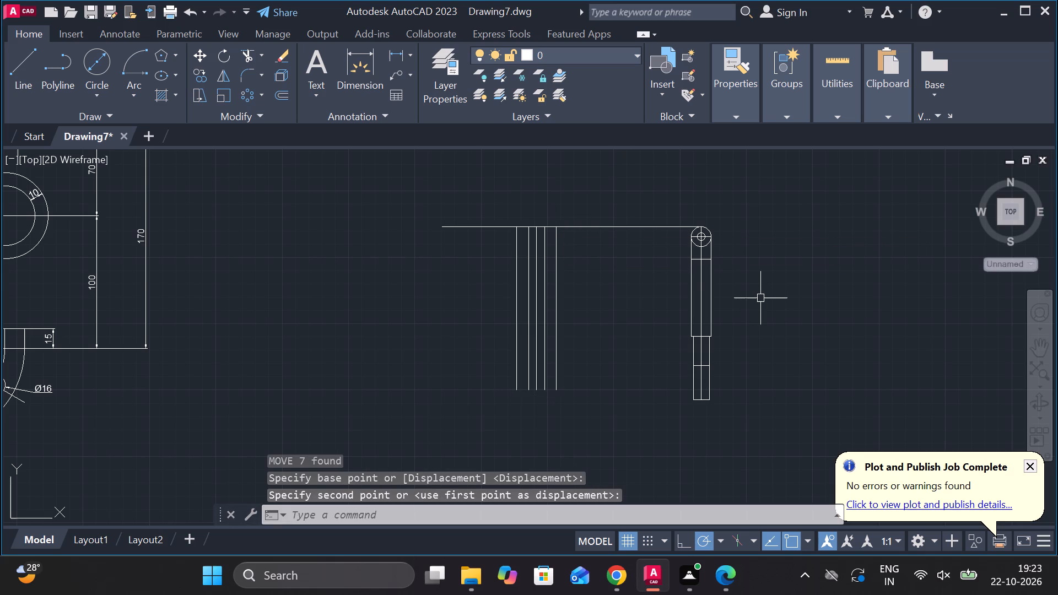
# Delete the horizontal construction line running from the top of the rod's eye.
pyautogui.click(600, 226)
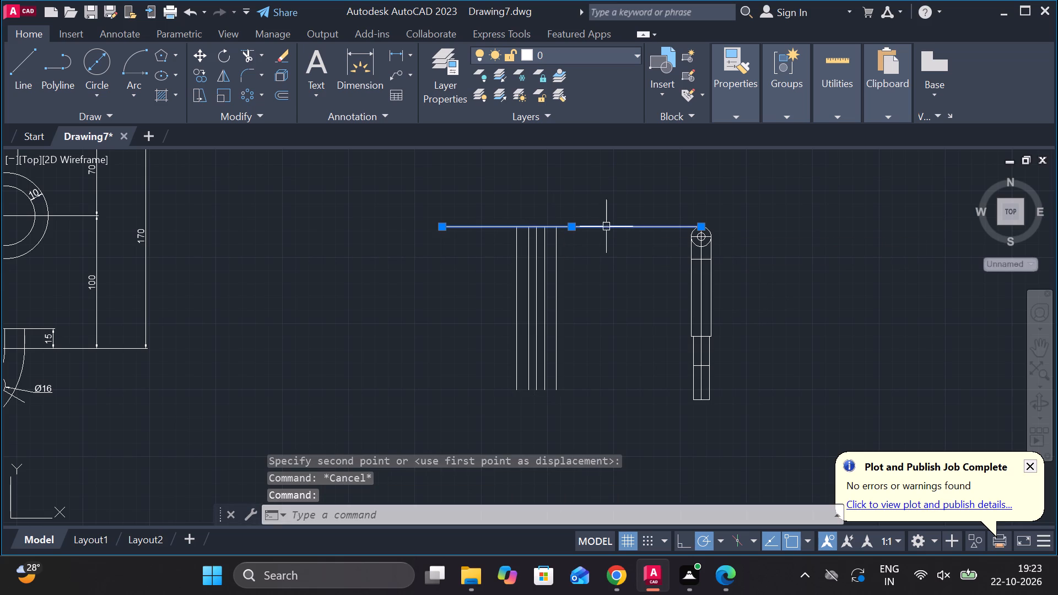
pyautogui.press('Delete')
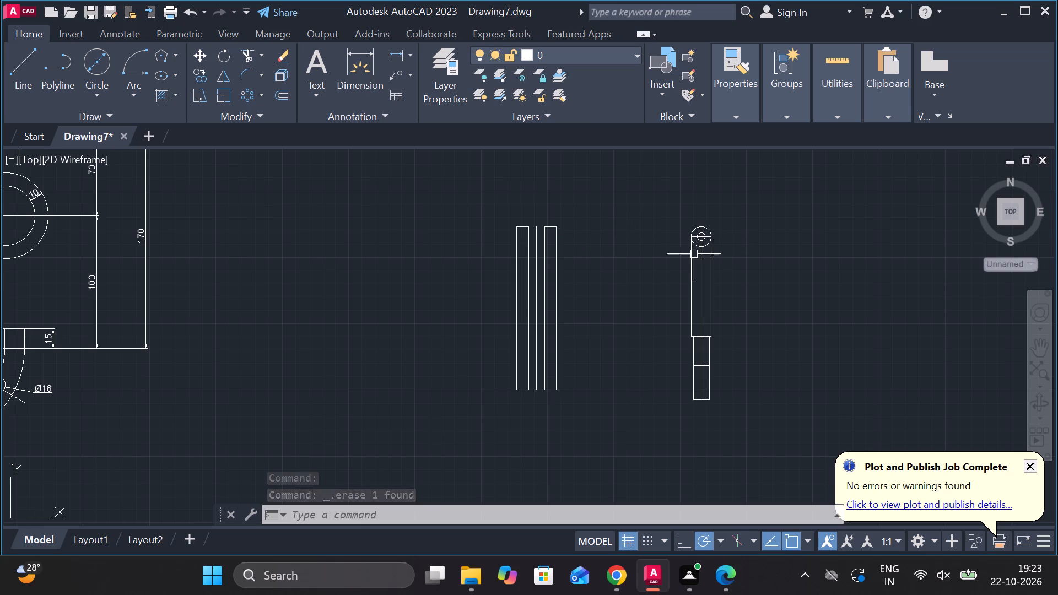
# Draw a horizontal line level with the eye's centre, from the eye's near edge across and past all five vertical lines.
pyautogui.click(16, 57)
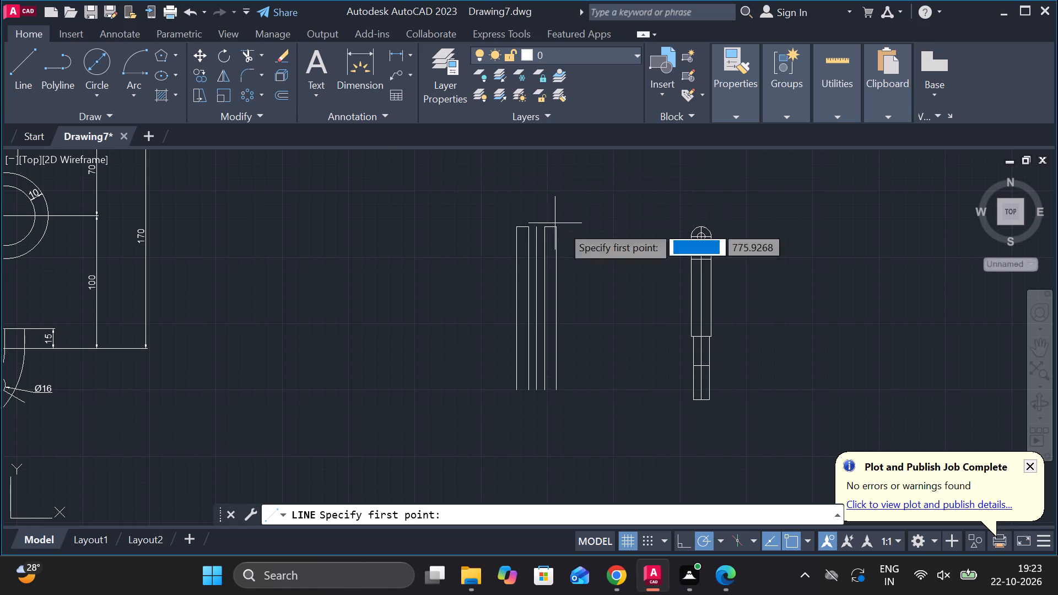
pyautogui.scroll(3, 652, 225)
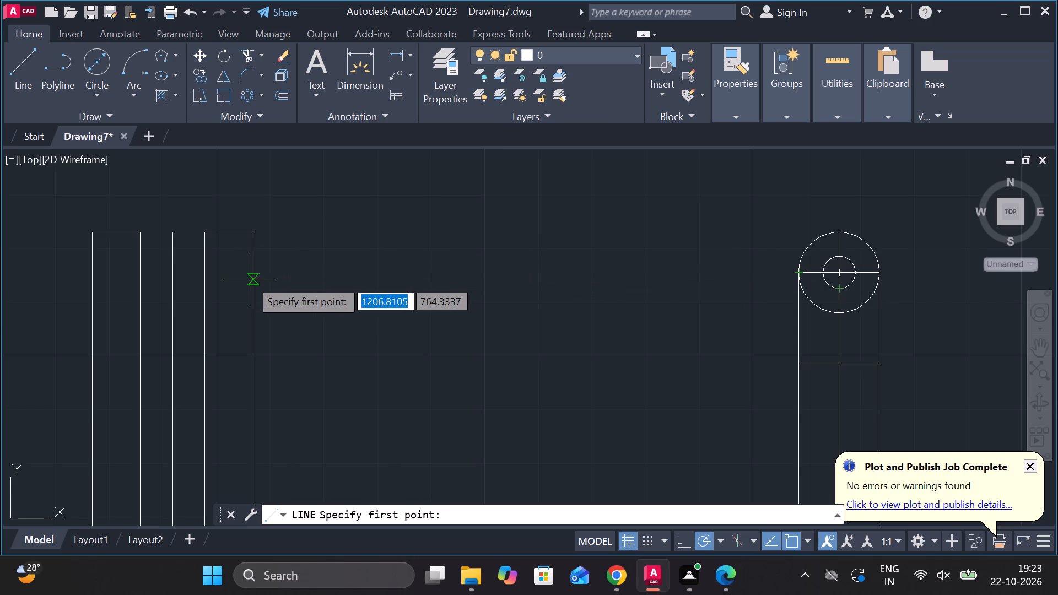
pyautogui.click(802, 273)
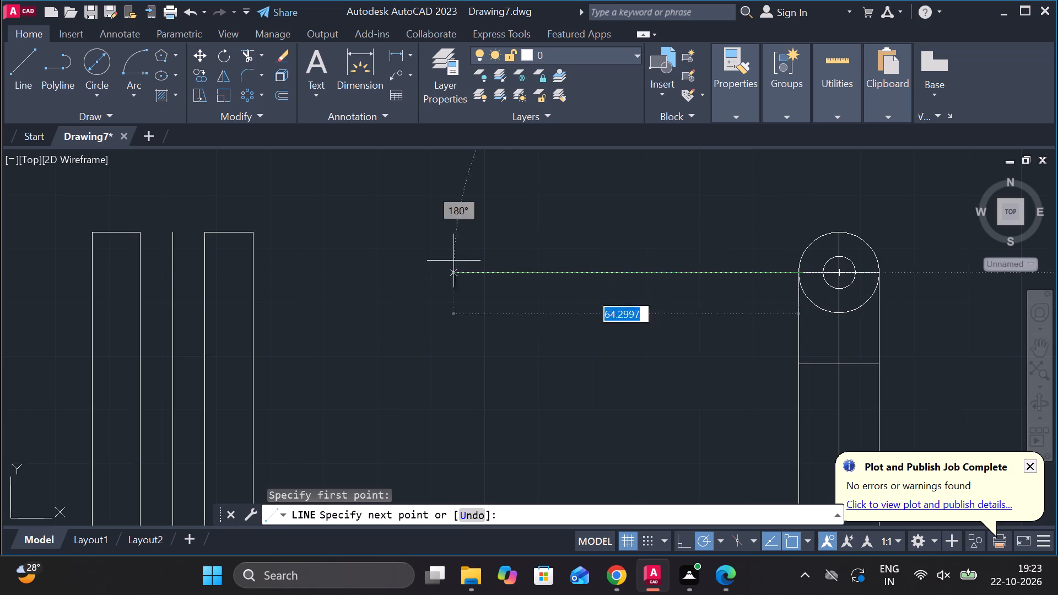
pyautogui.click(56, 271)
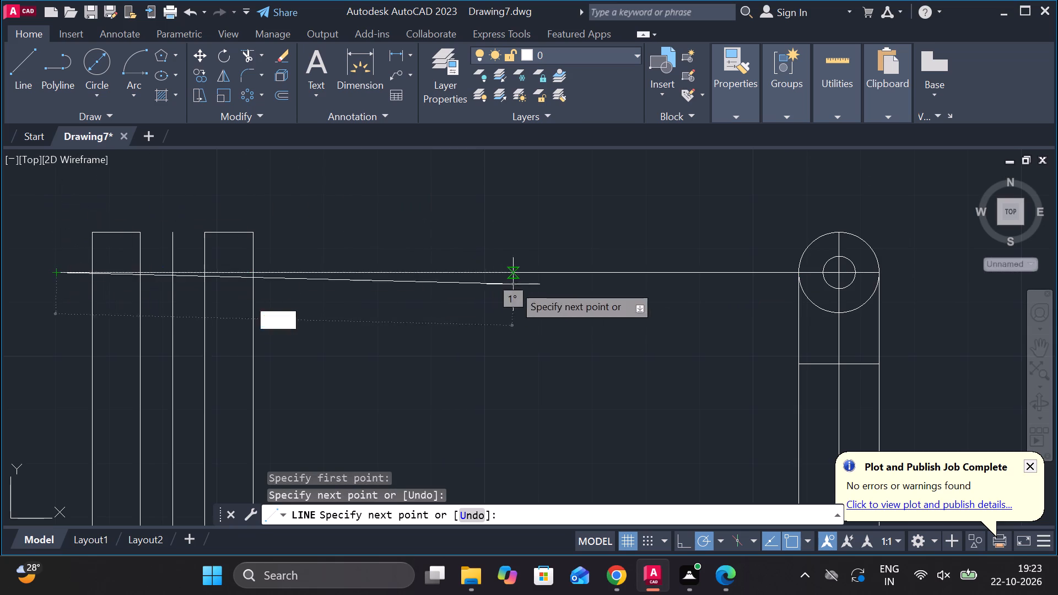
pyautogui.press('Escape')
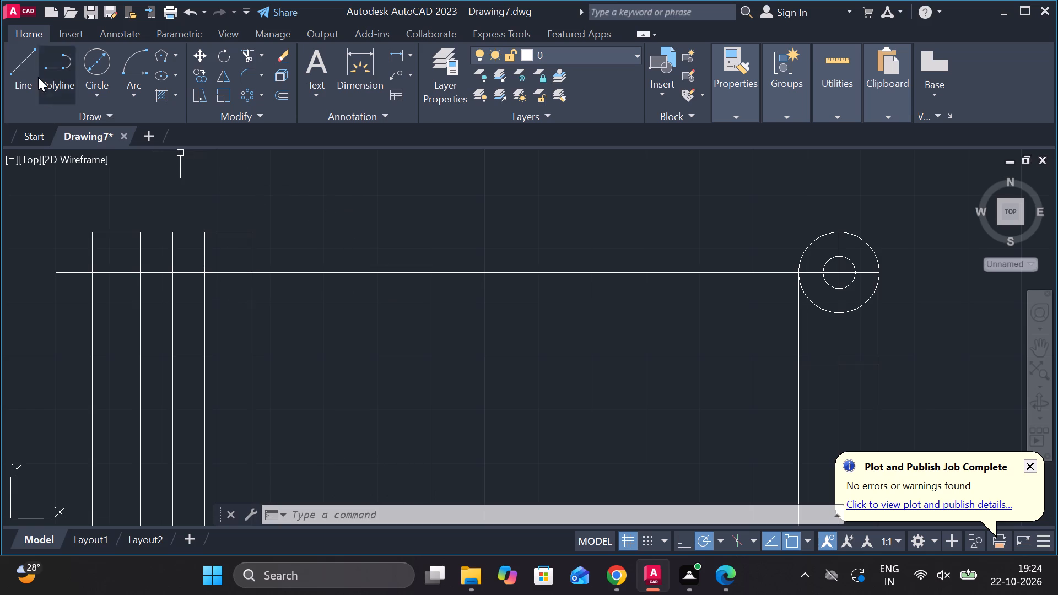
# Trim the horizontal centre-height line at both ends so it spans only between the two outermost vertical lines.
pyautogui.click(243, 57)
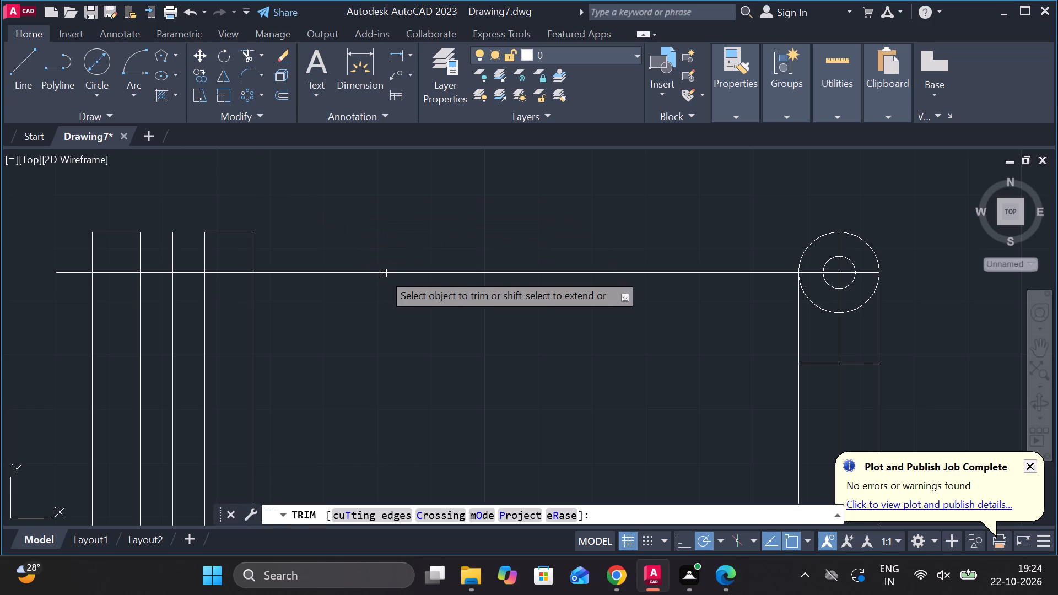
pyautogui.click(383, 273)
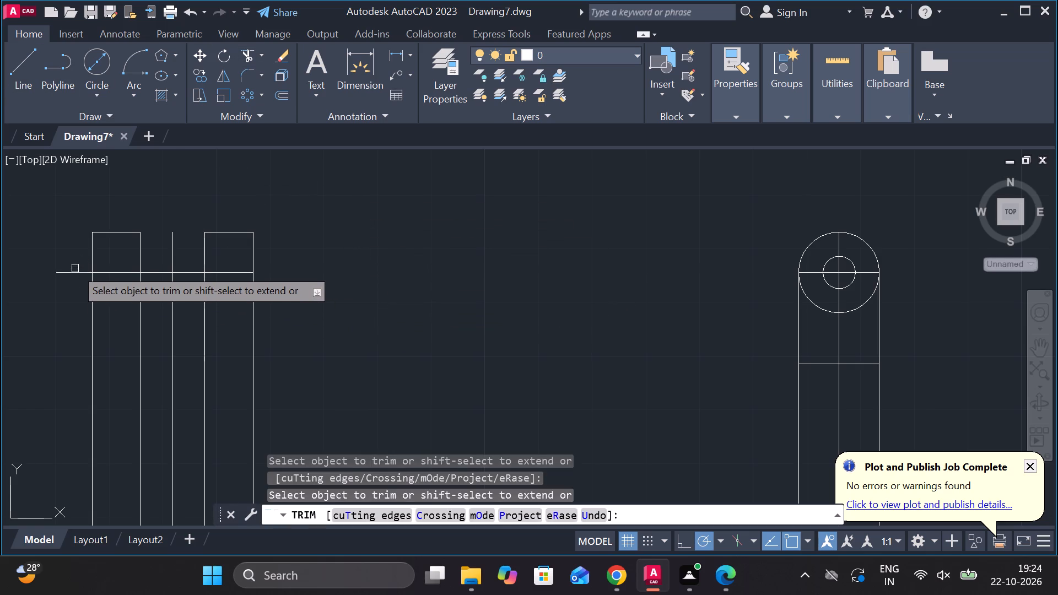
pyautogui.click(75, 268)
pyautogui.click(73, 279)
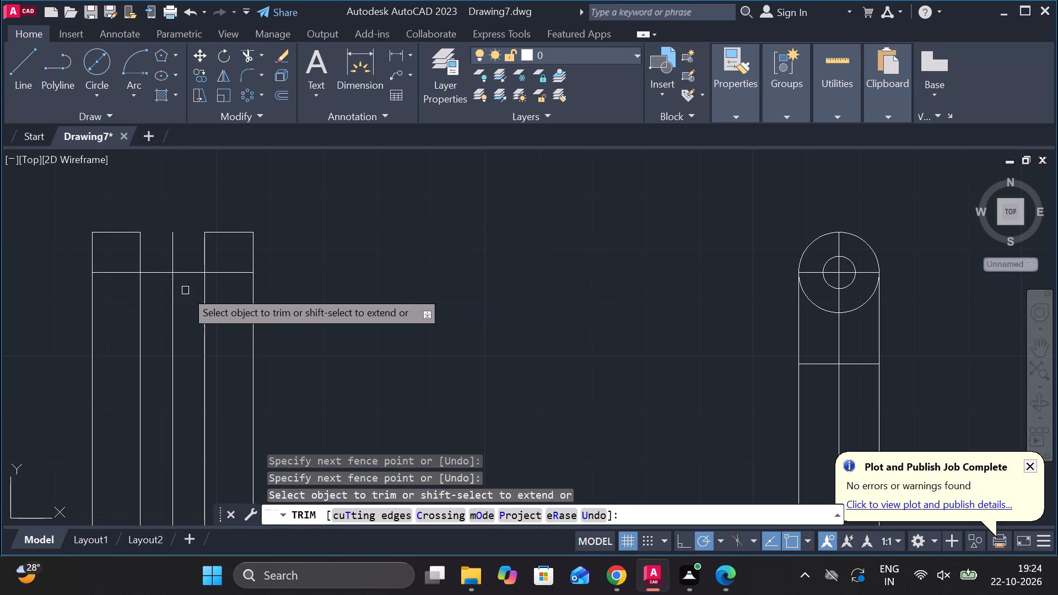
pyautogui.press('Escape')
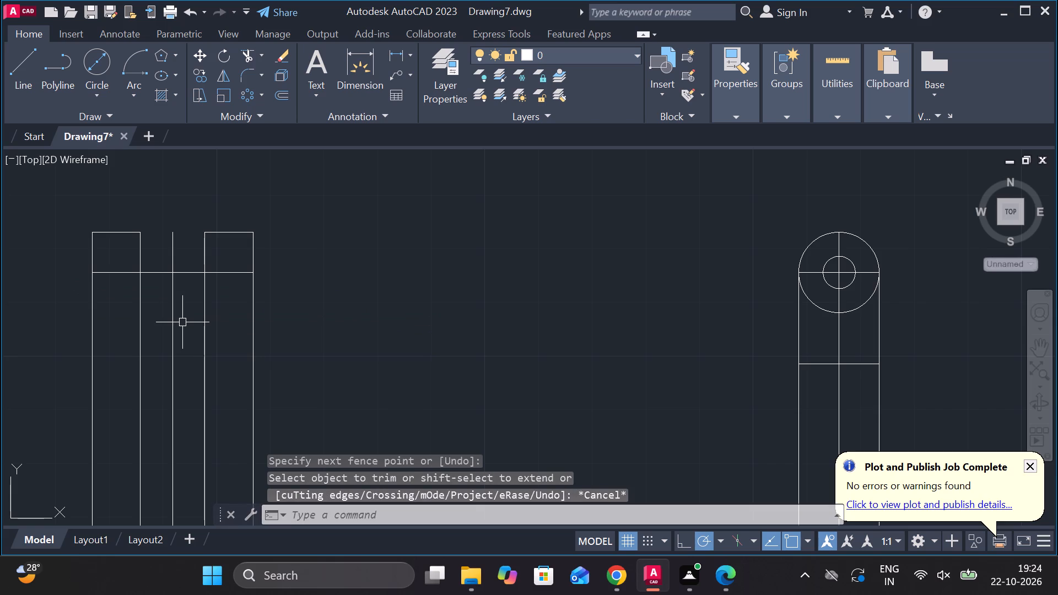
# Copy the trimmed horizontal centre line 6 units up and 6 units down from its midpoint.
pyautogui.click(196, 273)
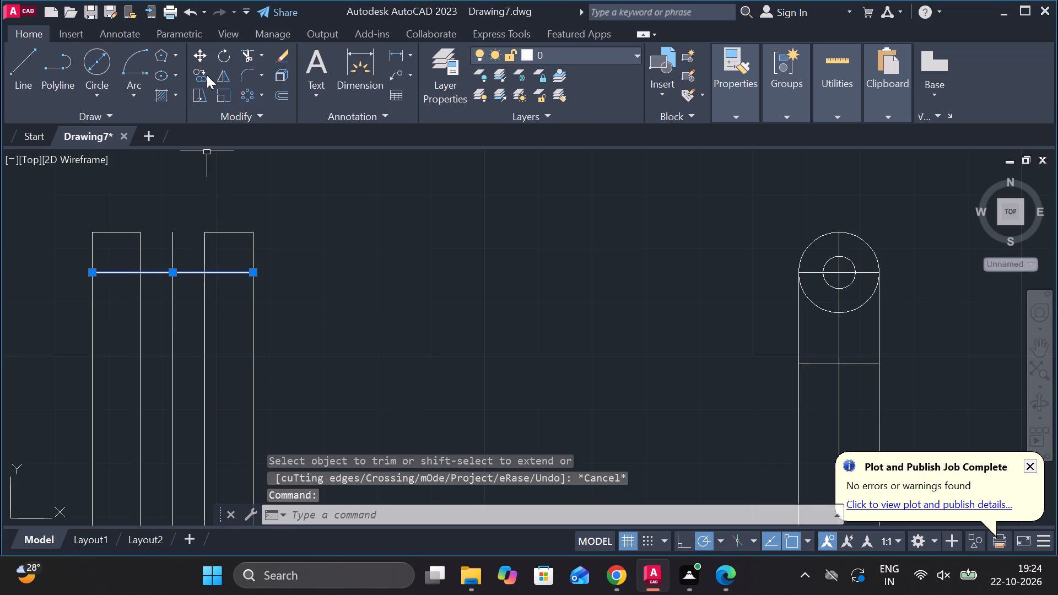
pyautogui.click(204, 75)
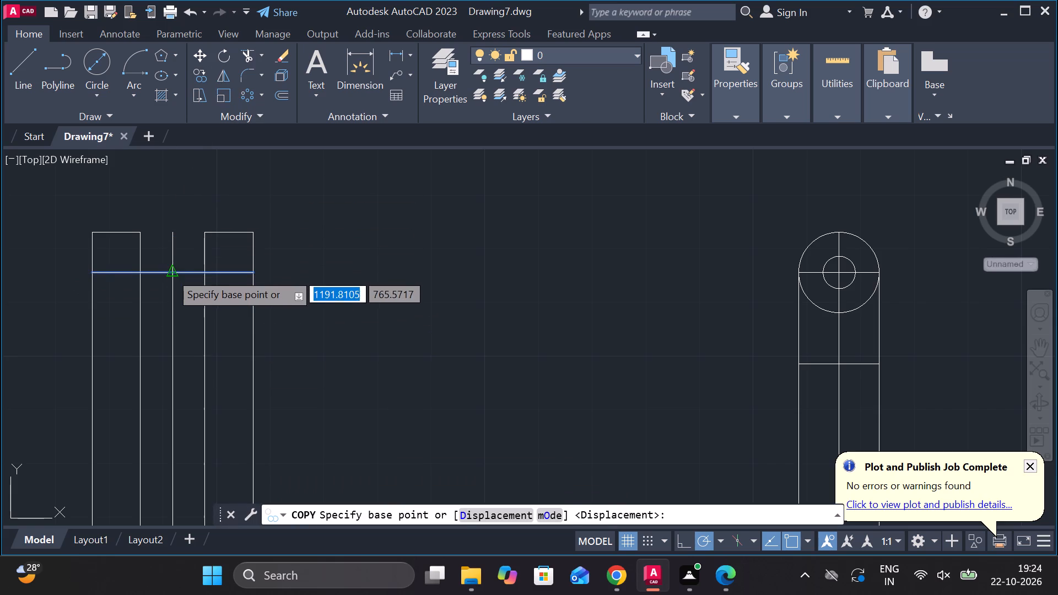
pyautogui.click(170, 272)
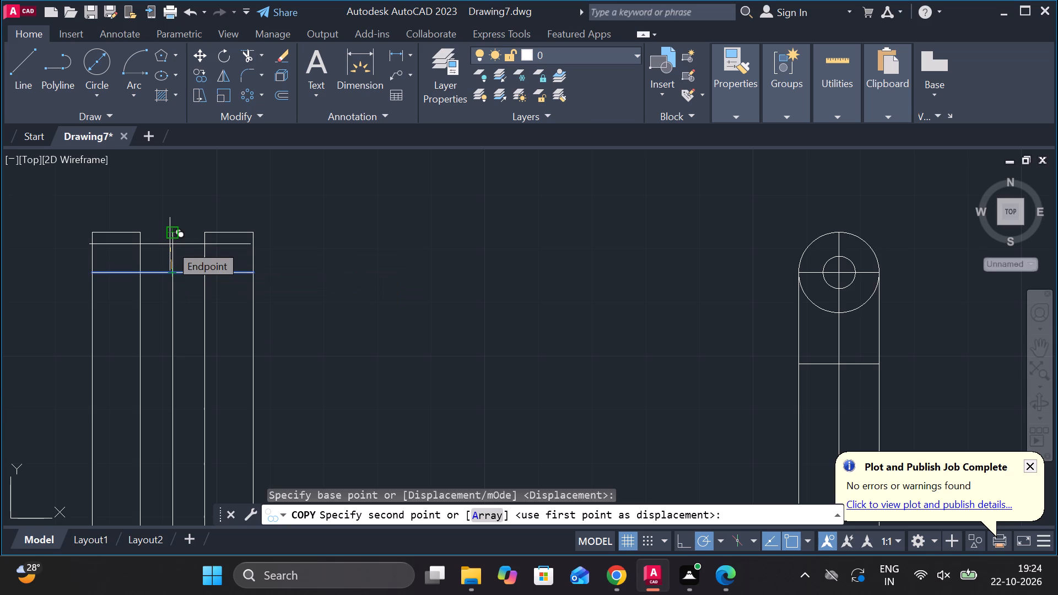
pyautogui.press('6')
pyautogui.press('Return')
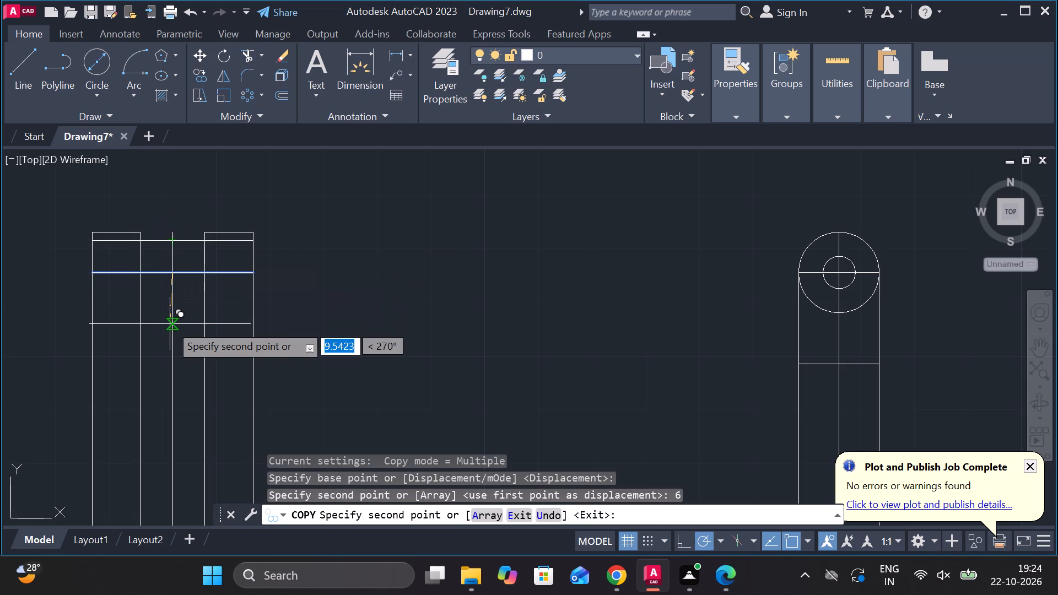
pyautogui.press('6')
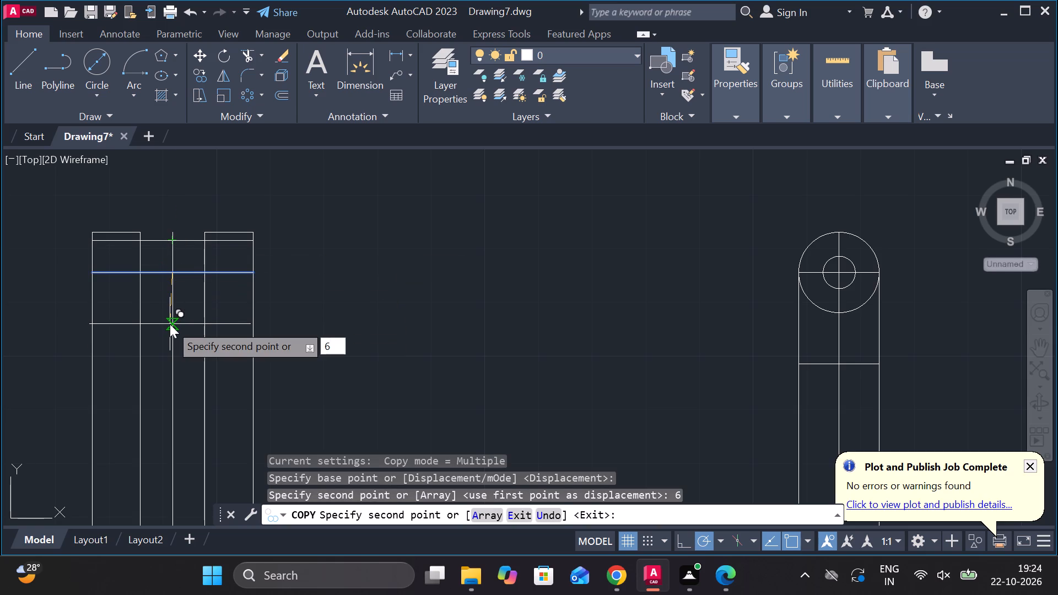
pyautogui.press('Return')
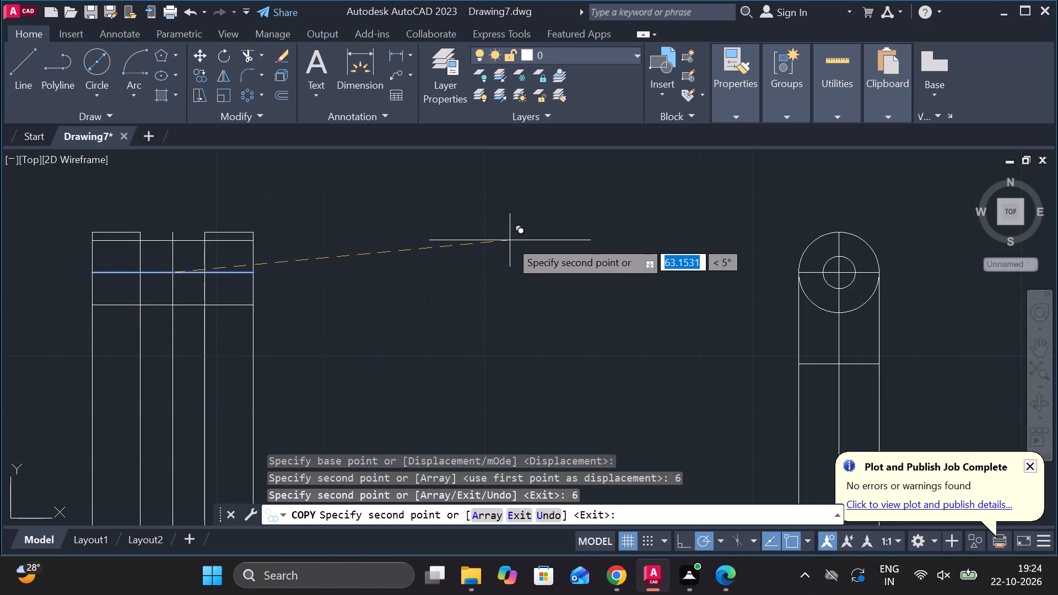
pyautogui.press('Escape')
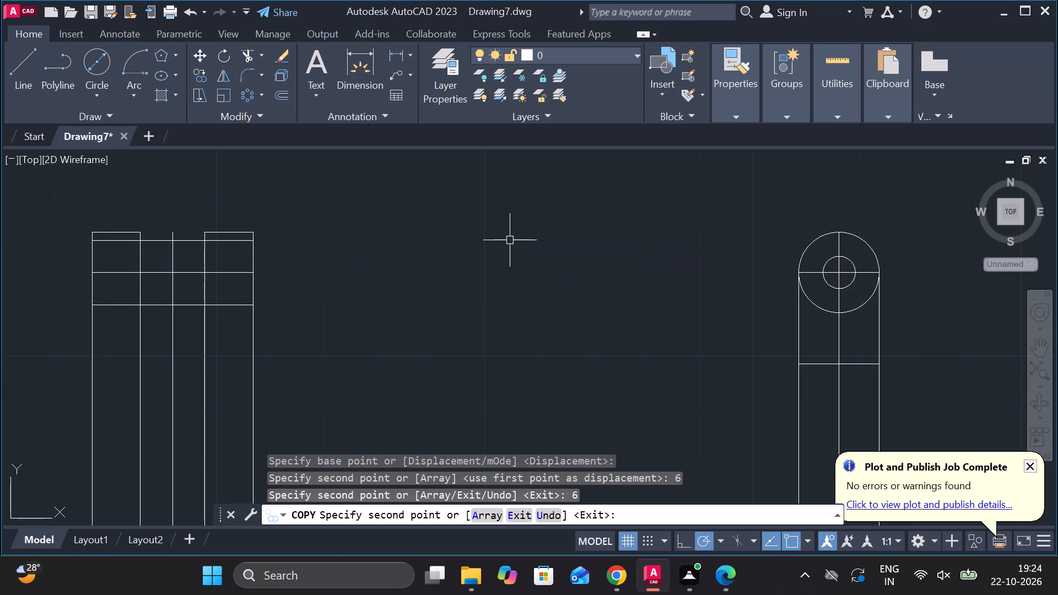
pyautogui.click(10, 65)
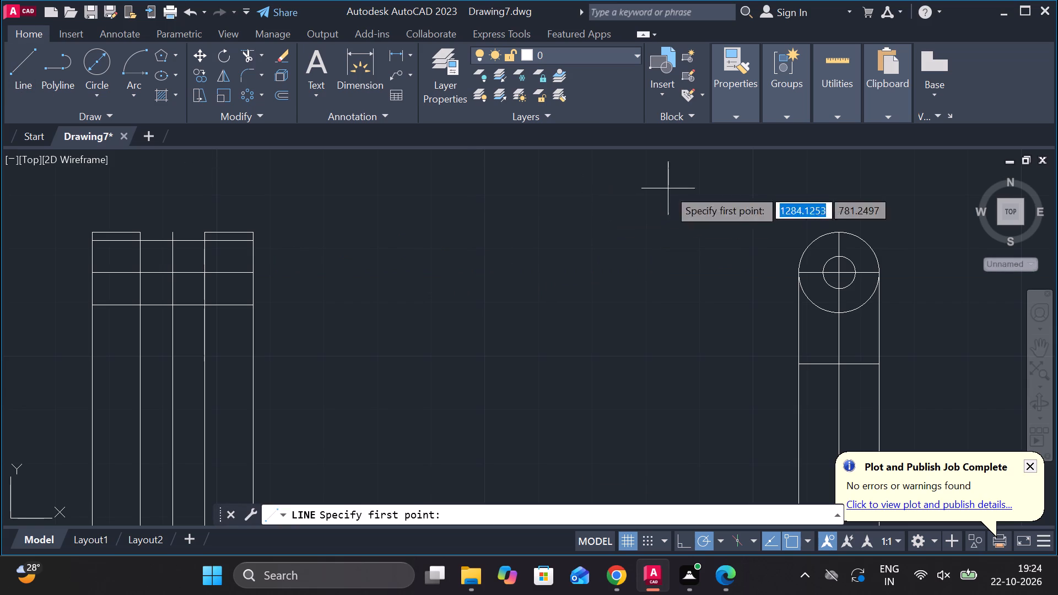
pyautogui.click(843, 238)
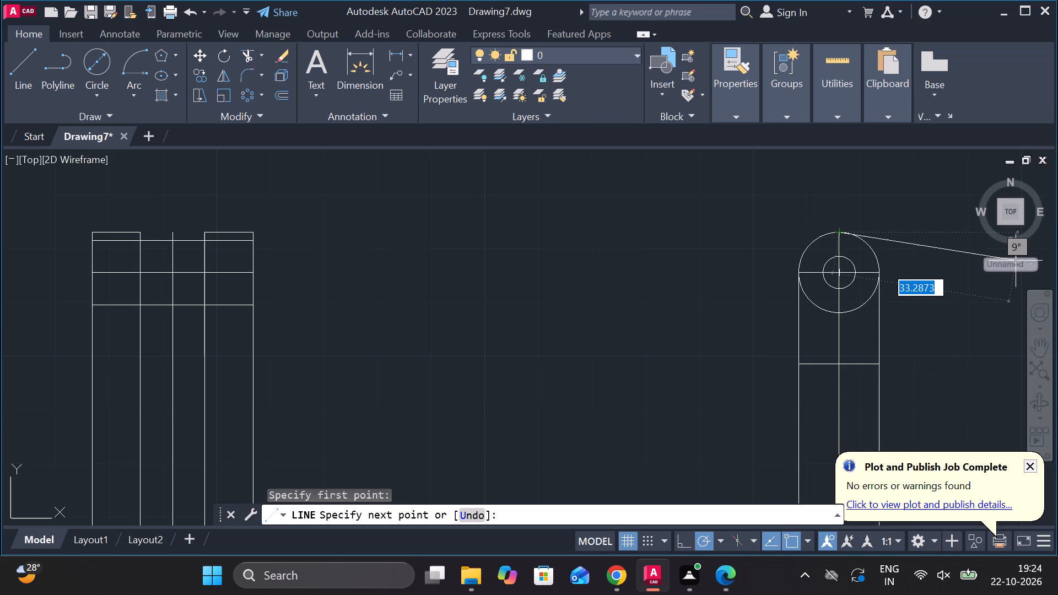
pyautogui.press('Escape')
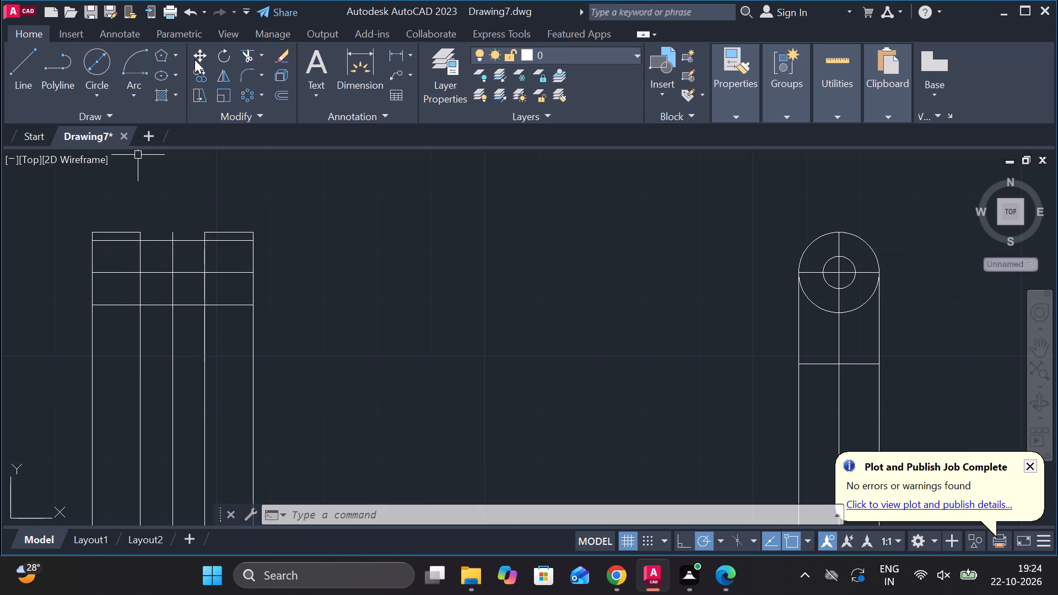
# Trim the upper and lower copied lines between the two inner vertical lines, keeping only their parts within the two prongs.
pyautogui.click(244, 54)
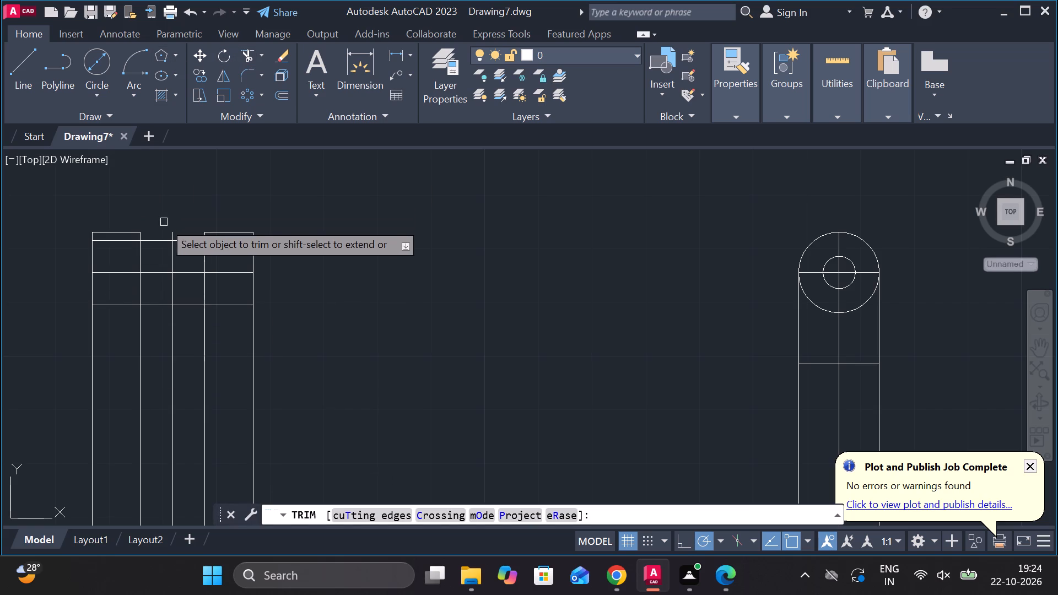
pyautogui.click(158, 243)
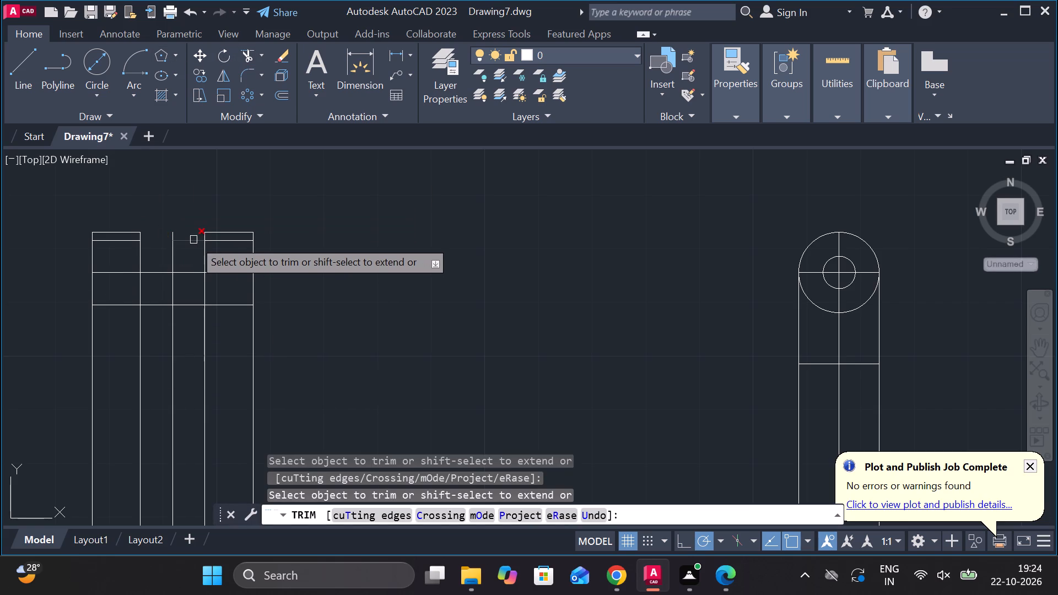
pyautogui.click(193, 240)
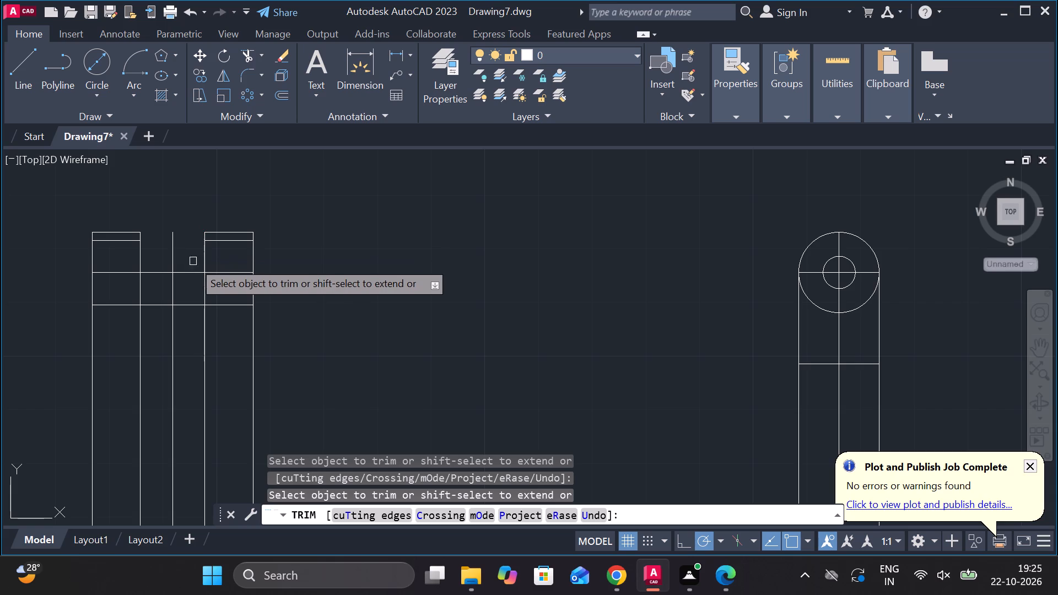
pyautogui.click(165, 302)
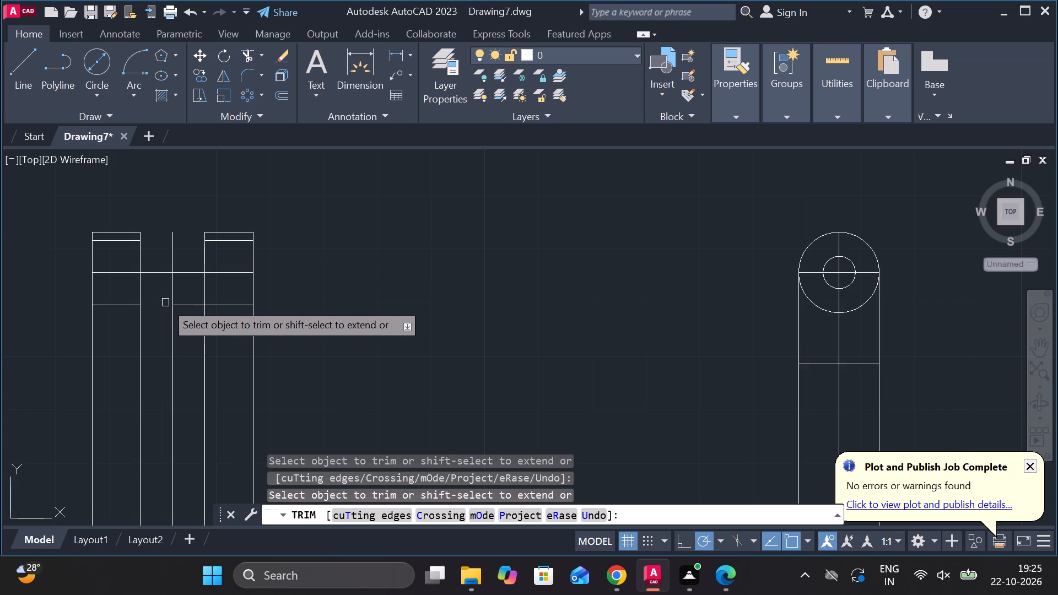
pyautogui.click(188, 307)
pyautogui.scroll(-2, 343, 280)
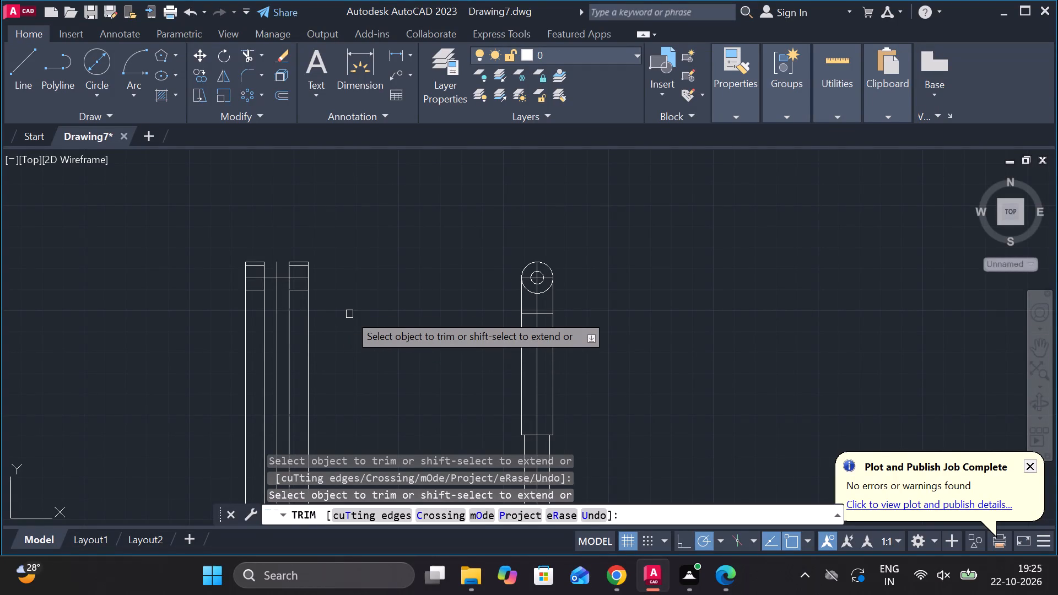
pyautogui.press('Escape')
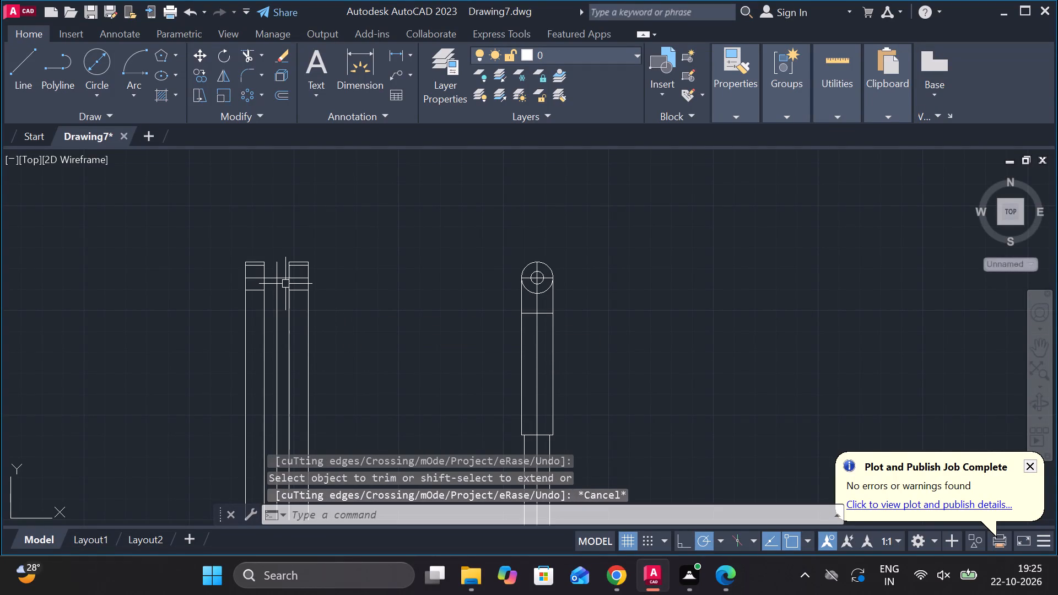
# Copy the horizontal centre line 17 units straight down from its midpoint.
pyautogui.scroll(2, 285, 282)
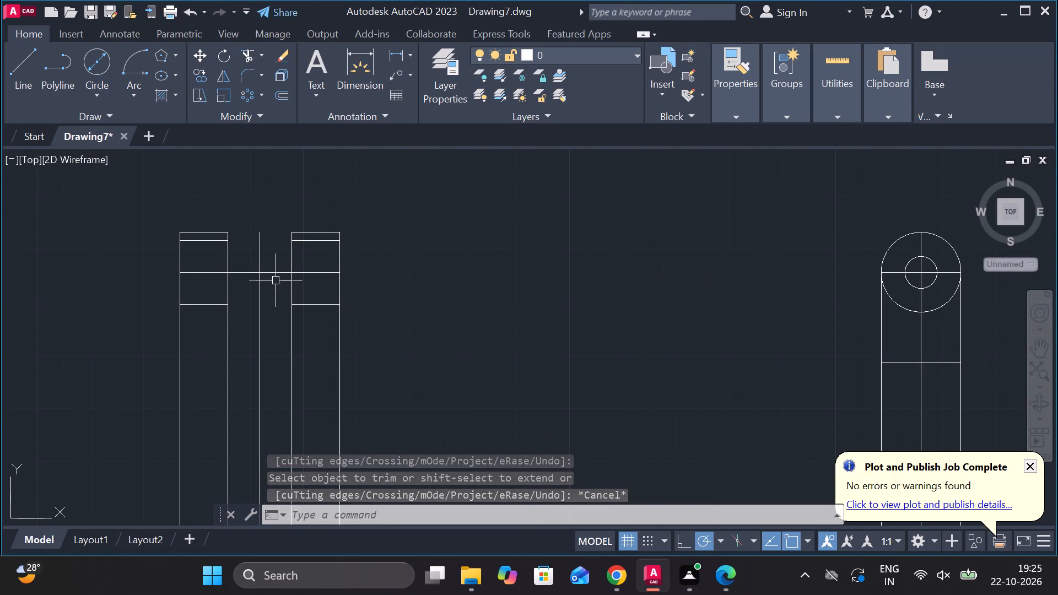
pyautogui.click(276, 274)
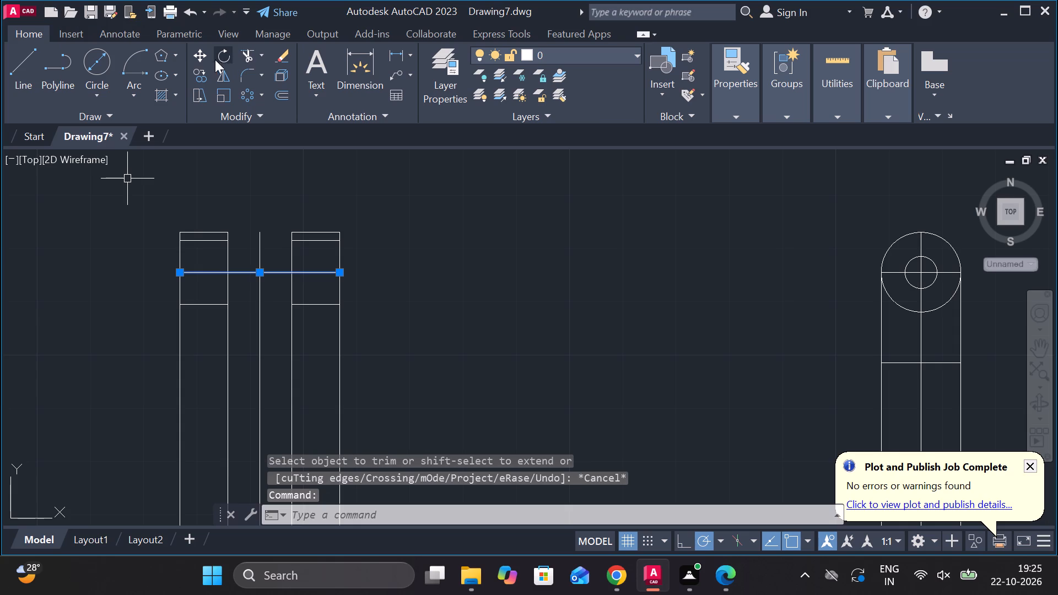
pyautogui.click(203, 74)
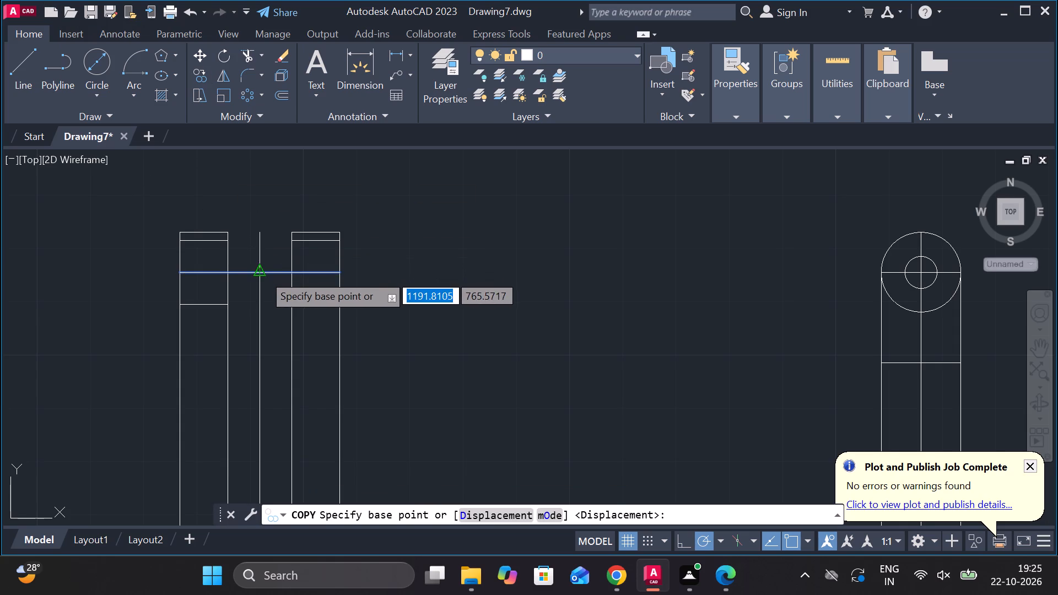
pyautogui.click(263, 274)
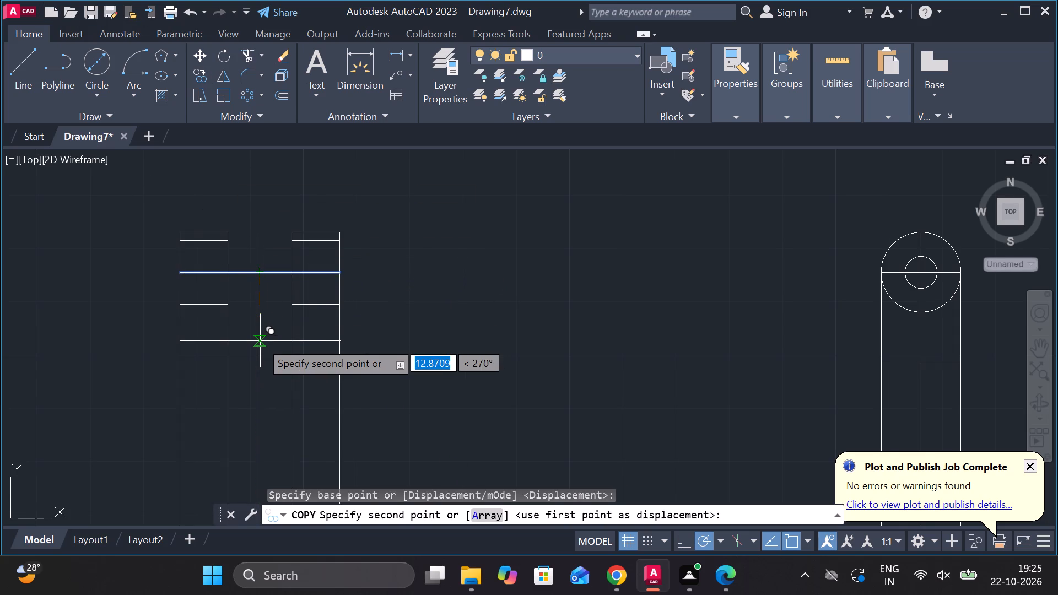
pyautogui.press('1')
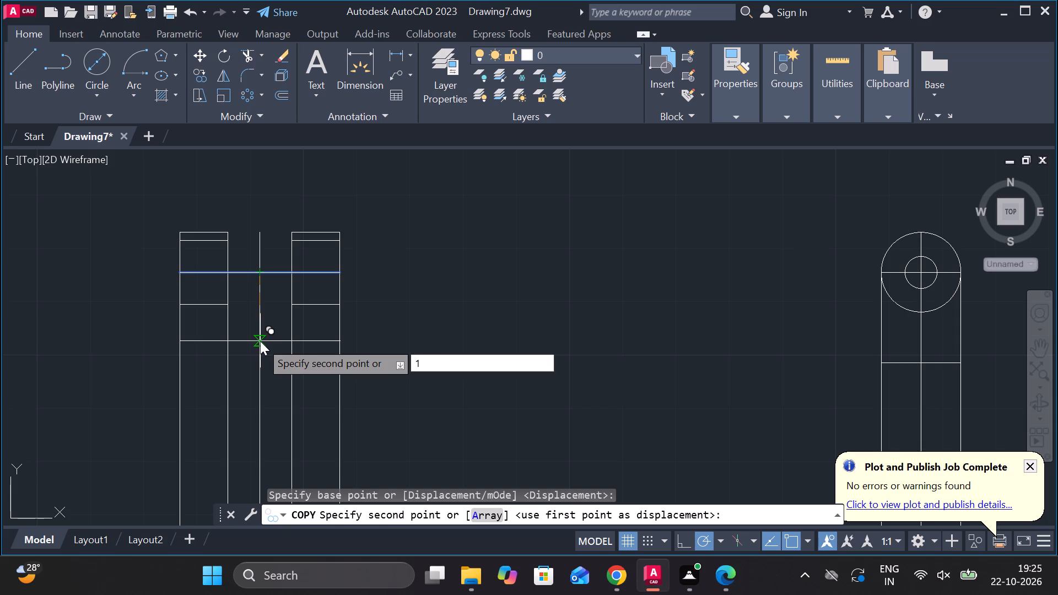
pyautogui.press('7')
pyautogui.press('Return')
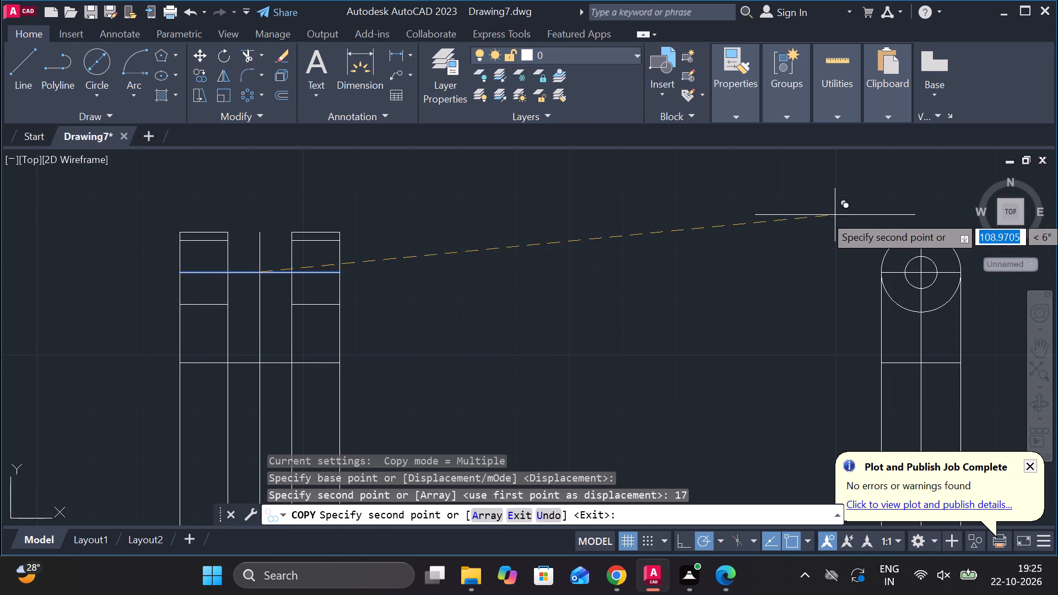
pyautogui.press('Escape')
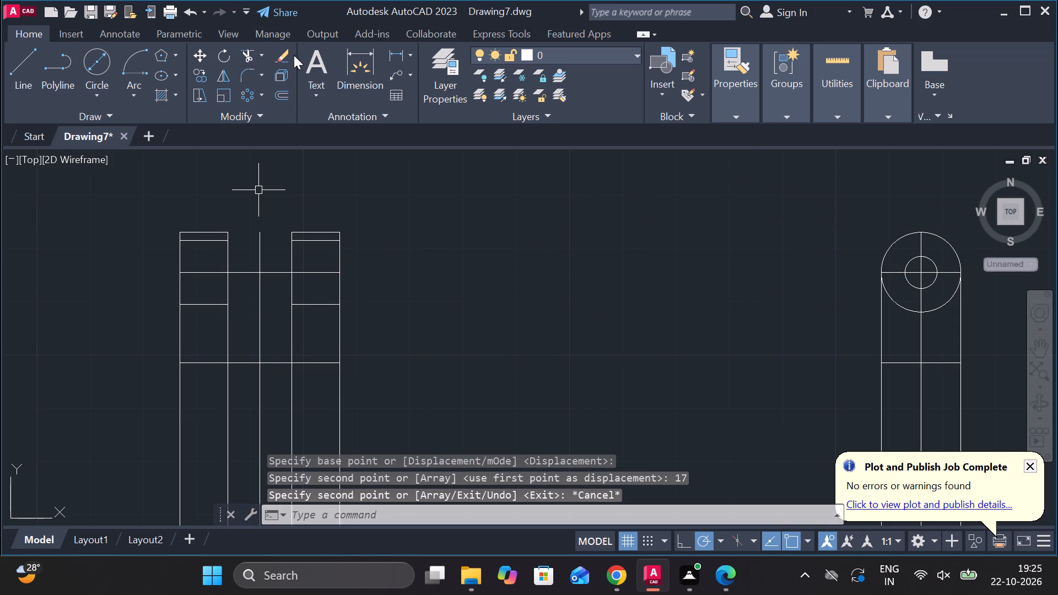
# Trim the lowest horizontal line's portions inside both prongs, keeping only the part between the two inner vertical lines.
pyautogui.click(253, 58)
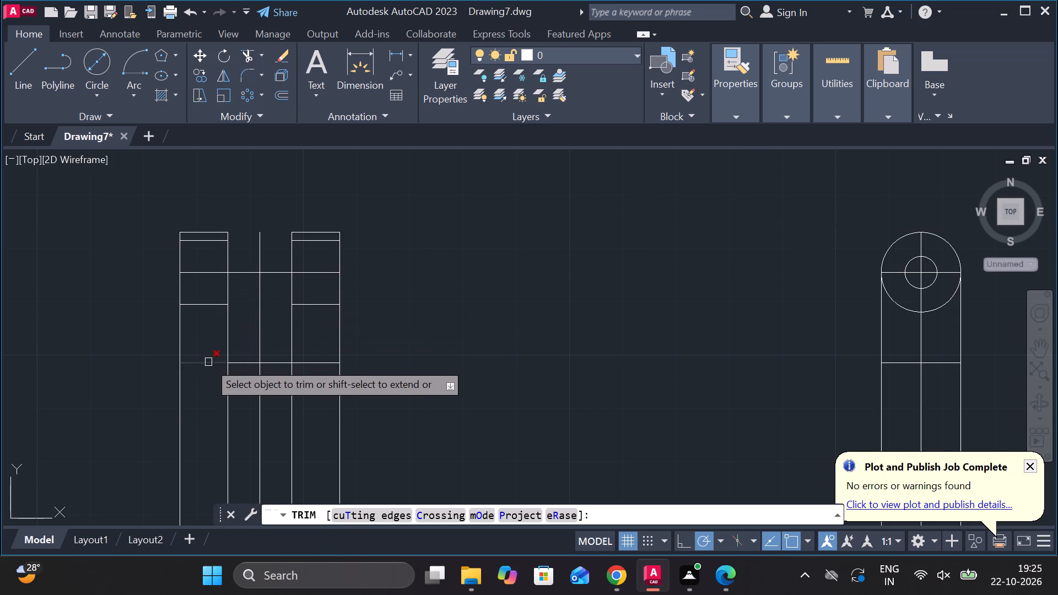
pyautogui.click(208, 362)
pyautogui.click(322, 358)
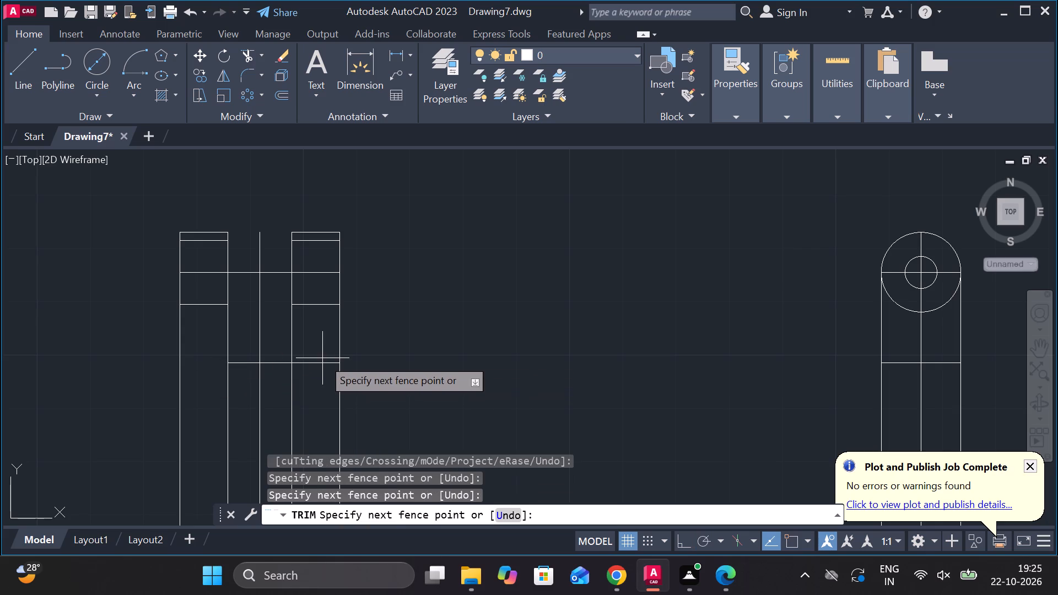
pyautogui.click(322, 367)
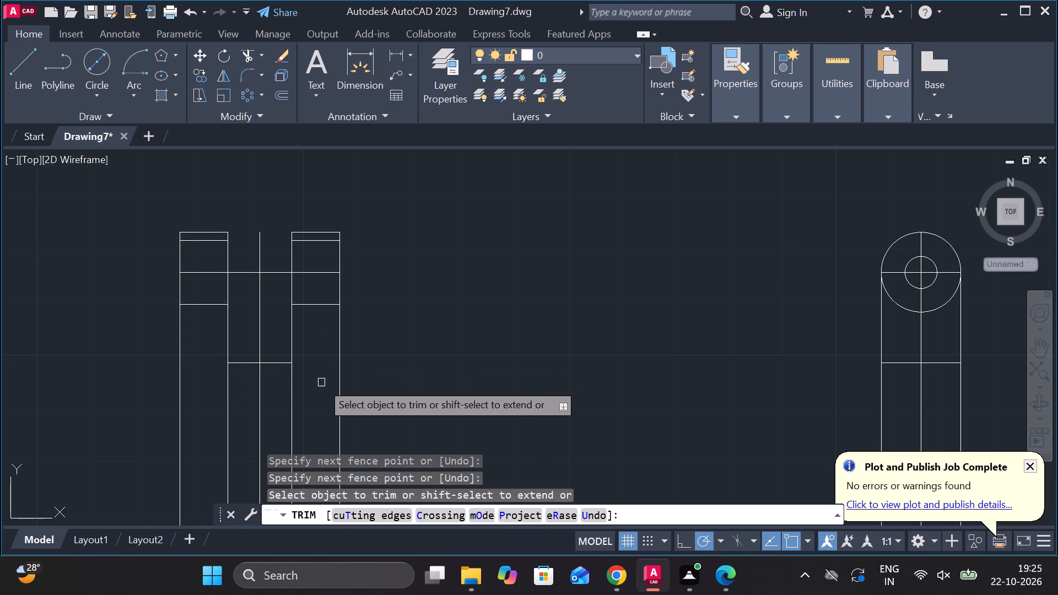
# Trim the two inner vertical lines of the forked view below the slot bottom.
pyautogui.click(294, 398)
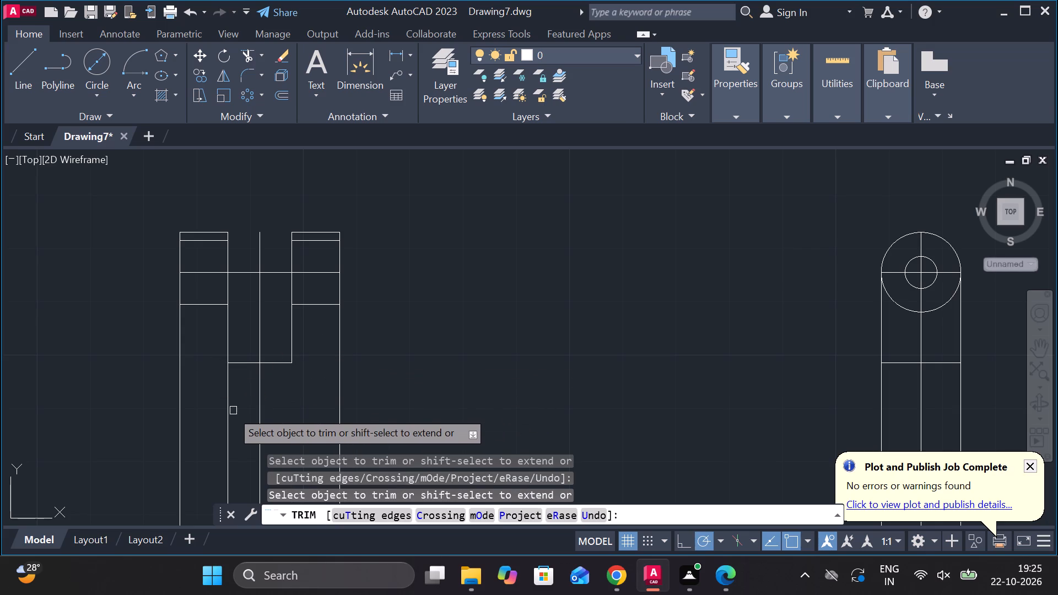
pyautogui.click(225, 410)
pyautogui.scroll(-5, 451, 376)
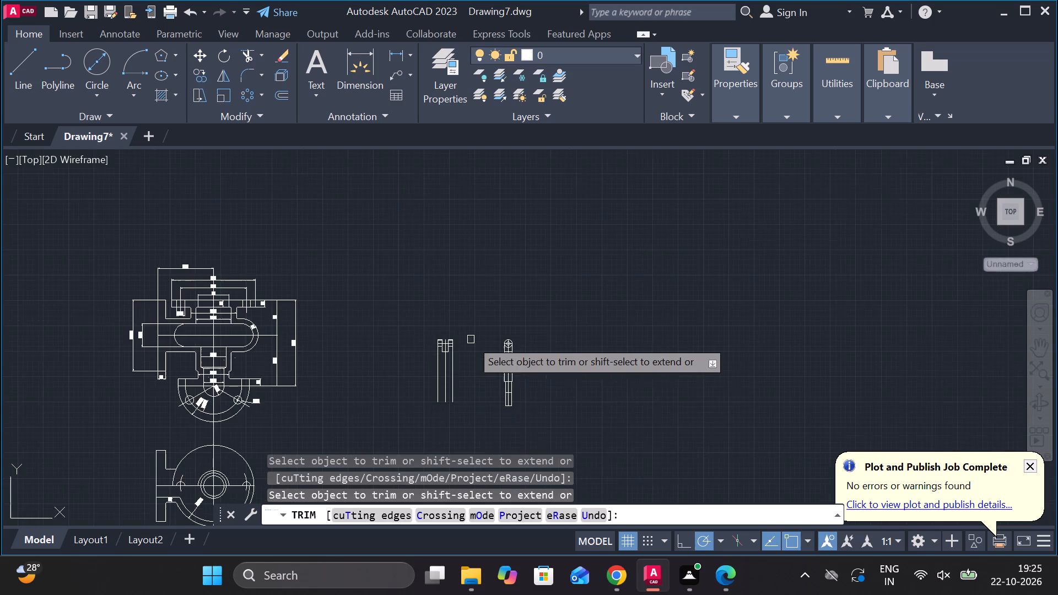
pyautogui.scroll(3, 468, 421)
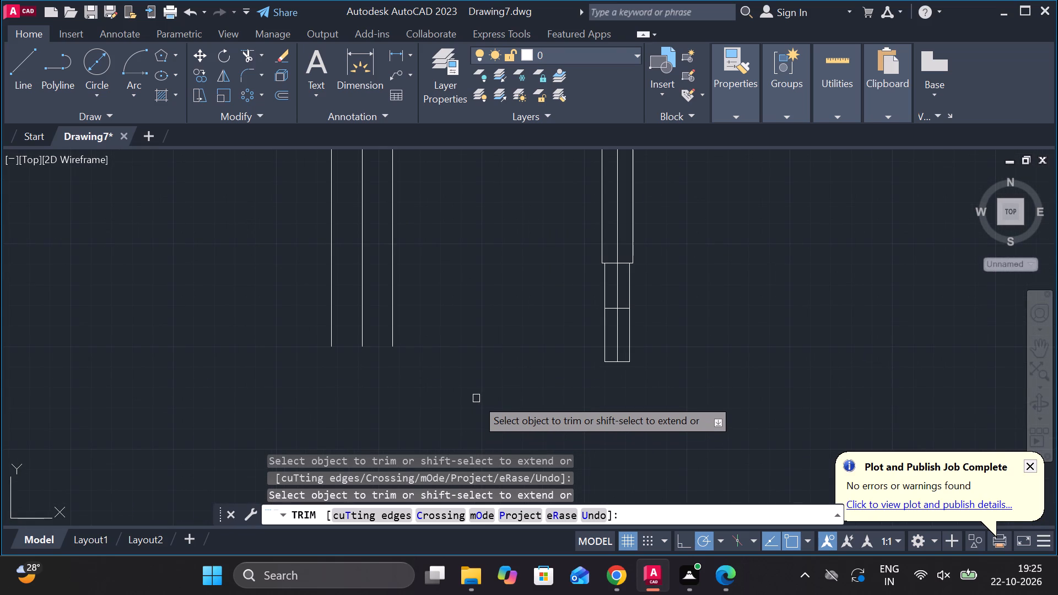
pyautogui.scroll(-1, 387, 201)
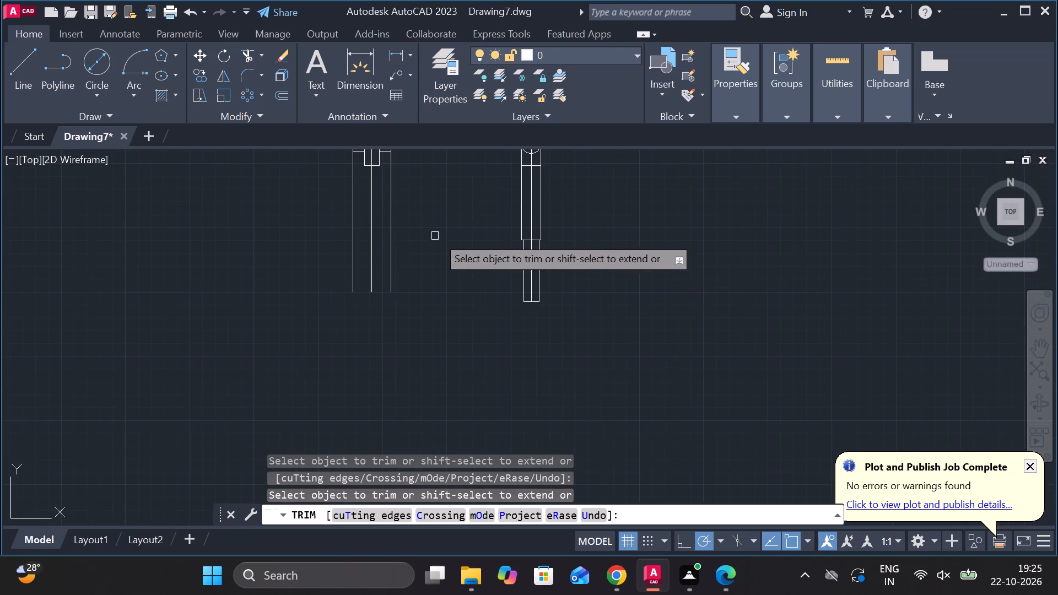
pyautogui.press('Escape')
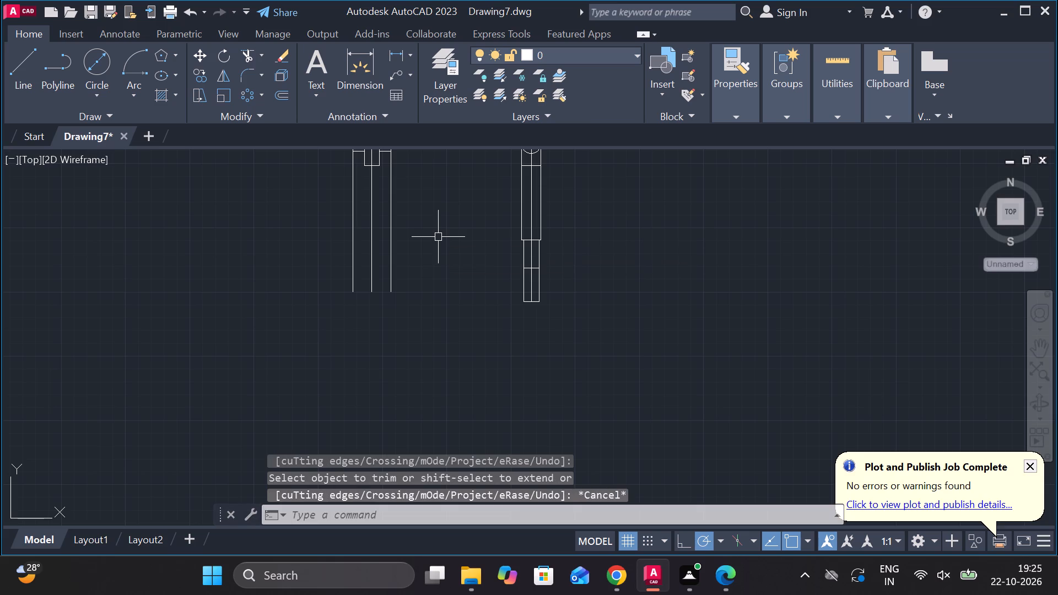
# Copy the forked view's horizontal centre line 75 units straight down from its midpoint.
pyautogui.scroll(2, 435, 160)
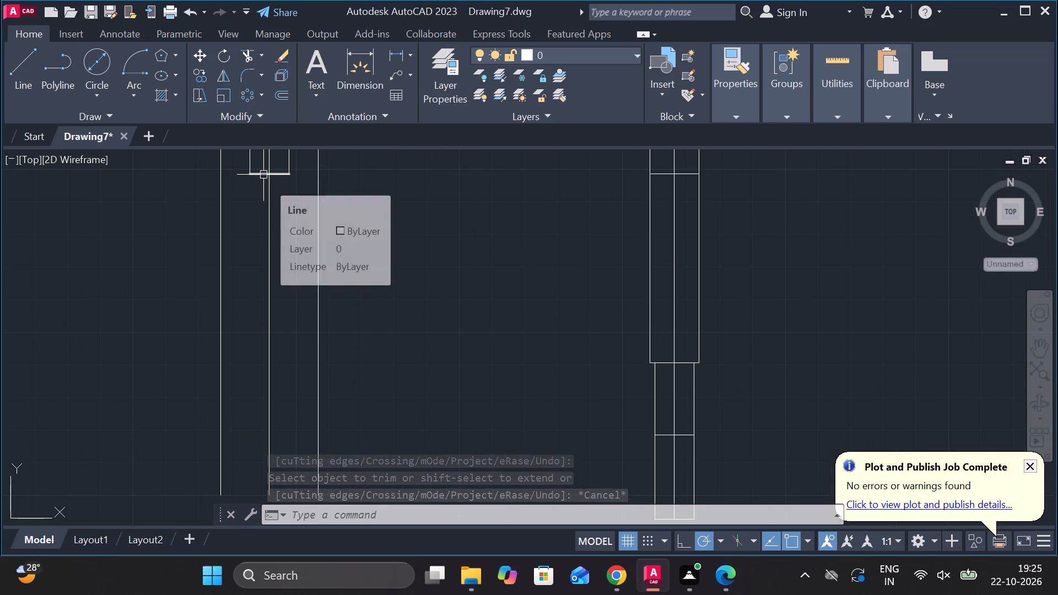
pyautogui.scroll(-1, 277, 176)
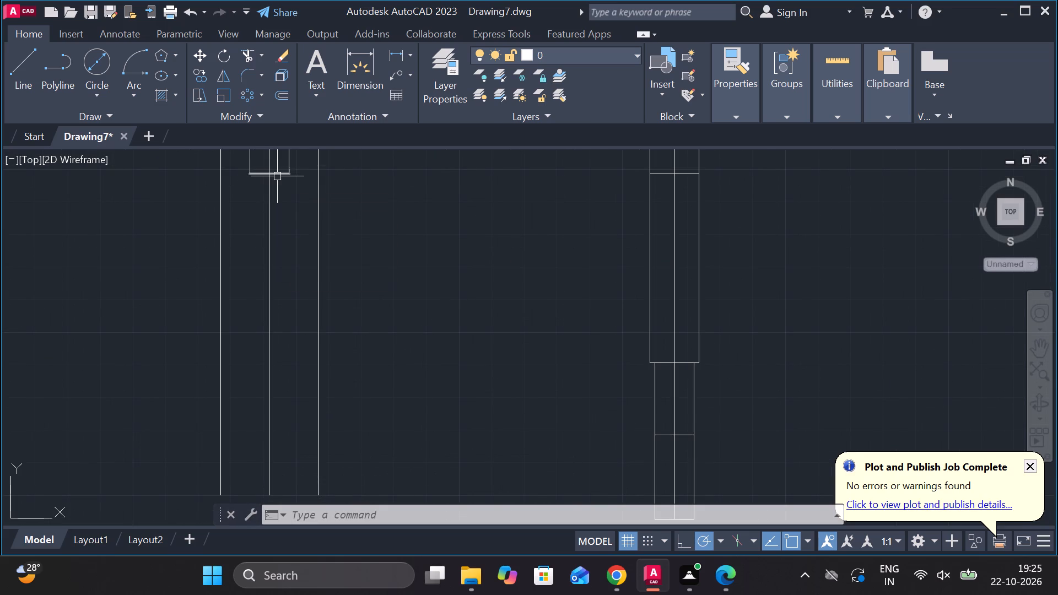
pyautogui.scroll(-2, 277, 176)
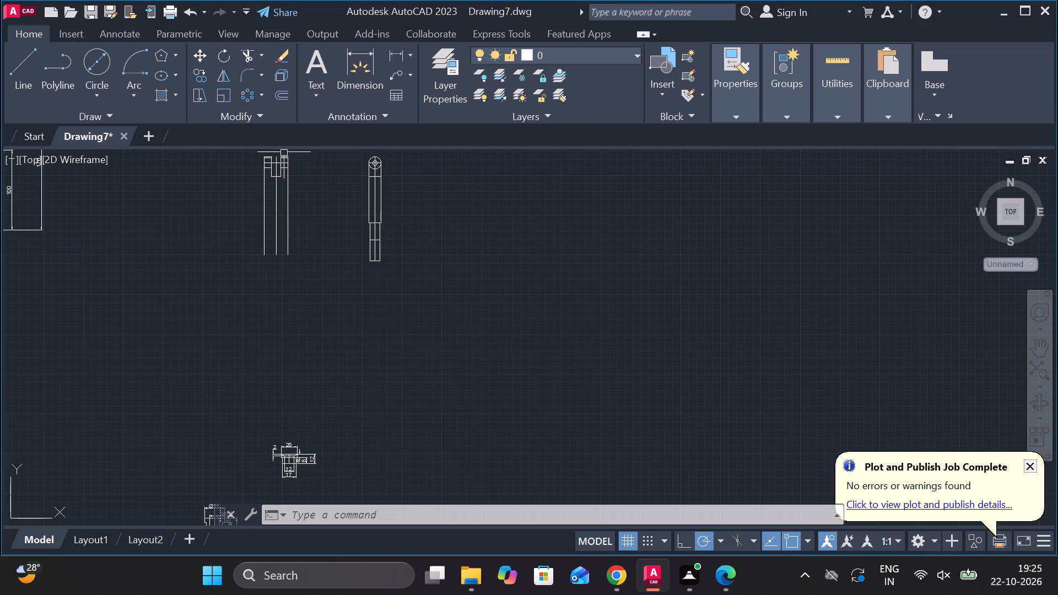
pyautogui.scroll(3, 281, 152)
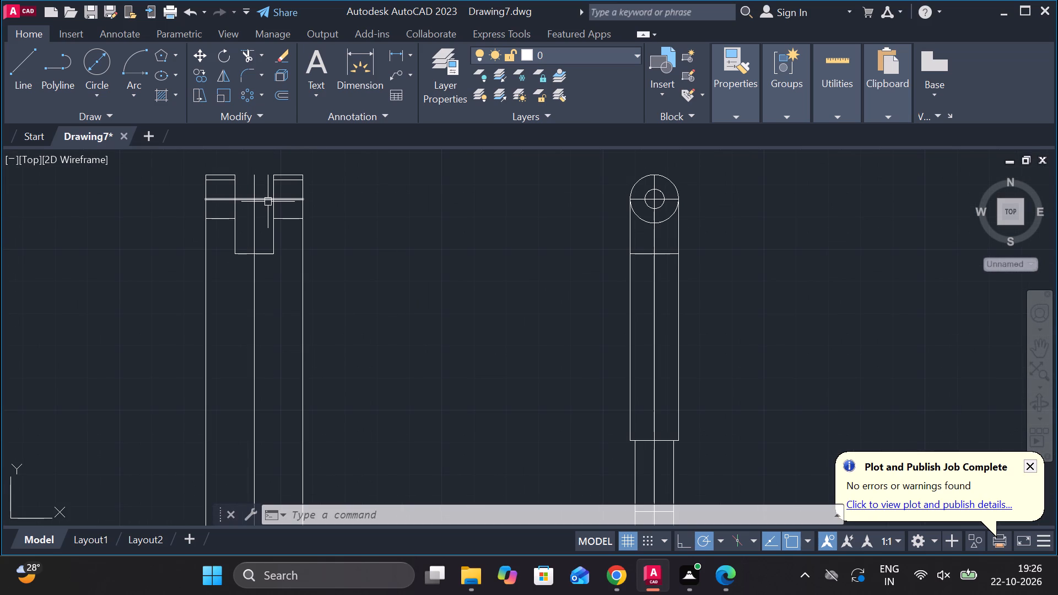
pyautogui.click(268, 202)
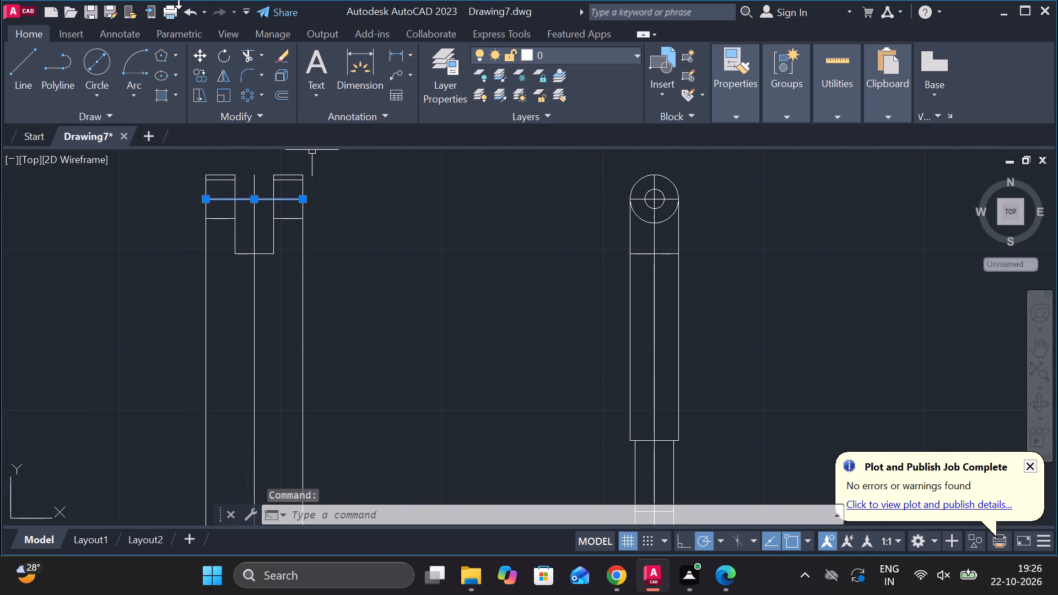
pyautogui.click(198, 72)
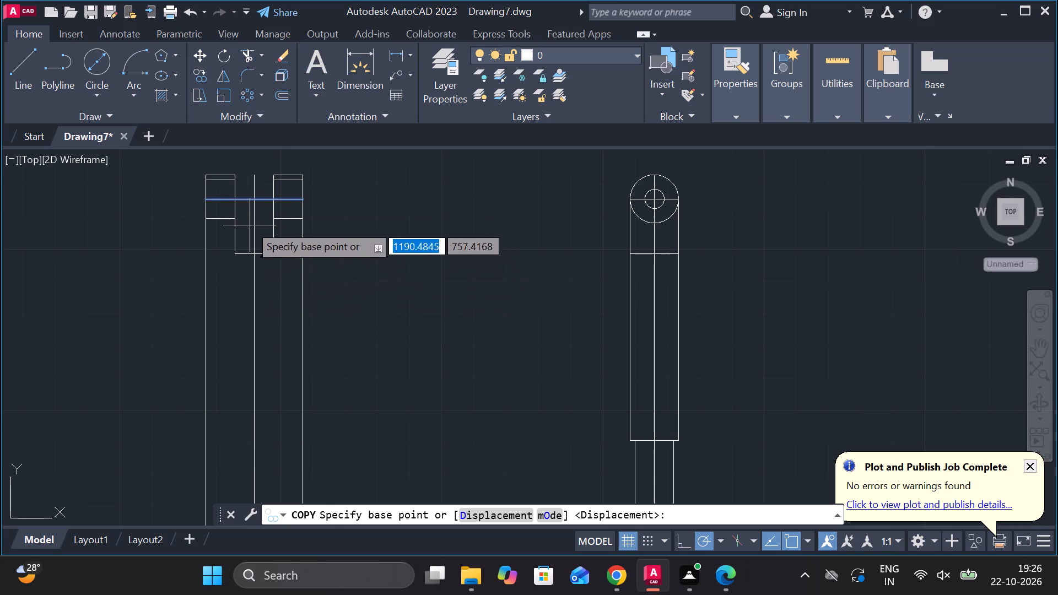
pyautogui.click(253, 202)
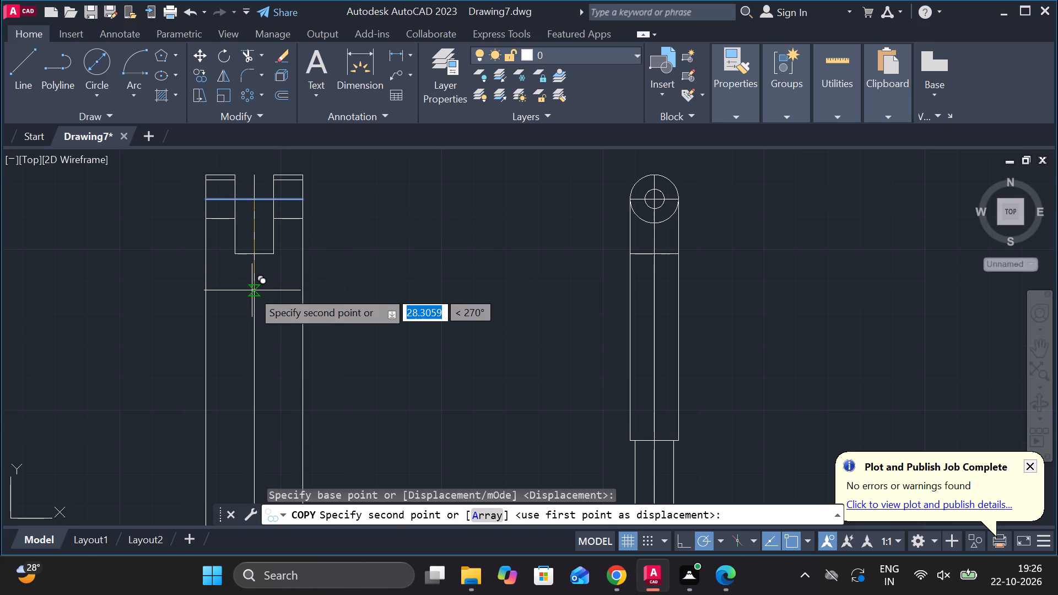
pyautogui.write('75')
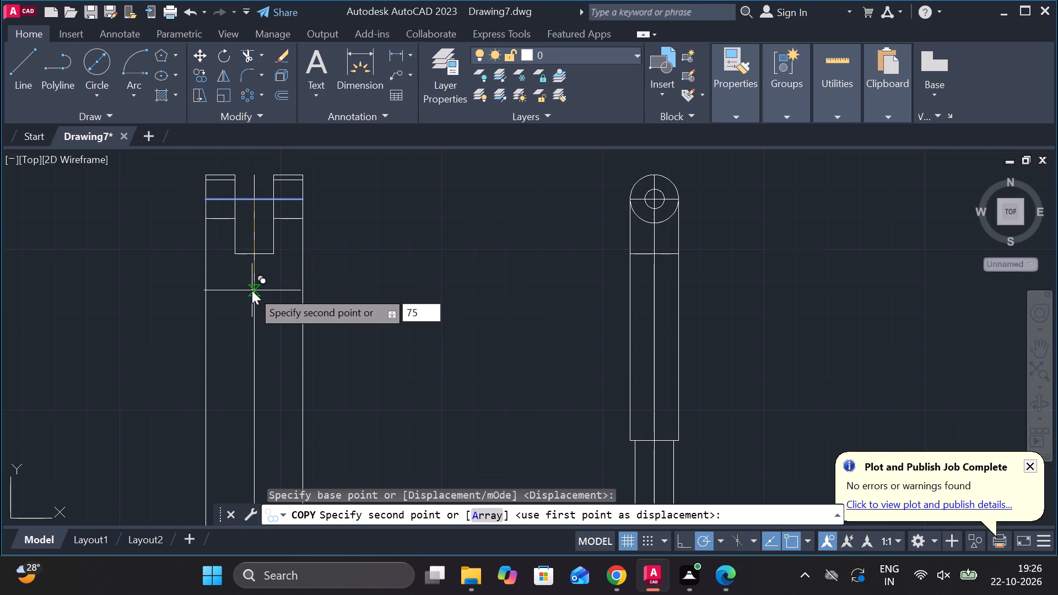
pyautogui.press('Return')
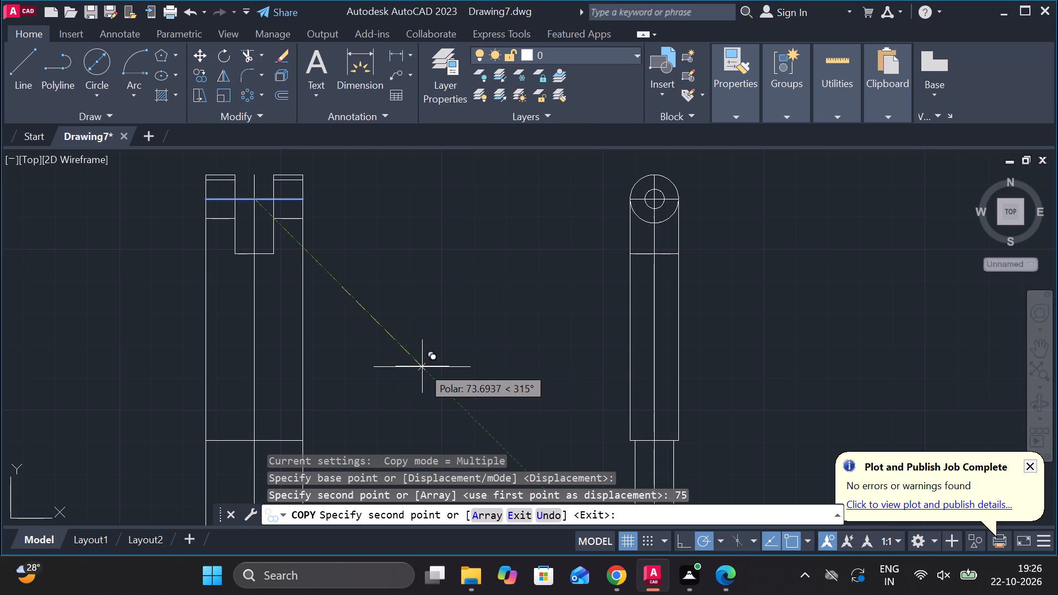
pyautogui.press('Escape')
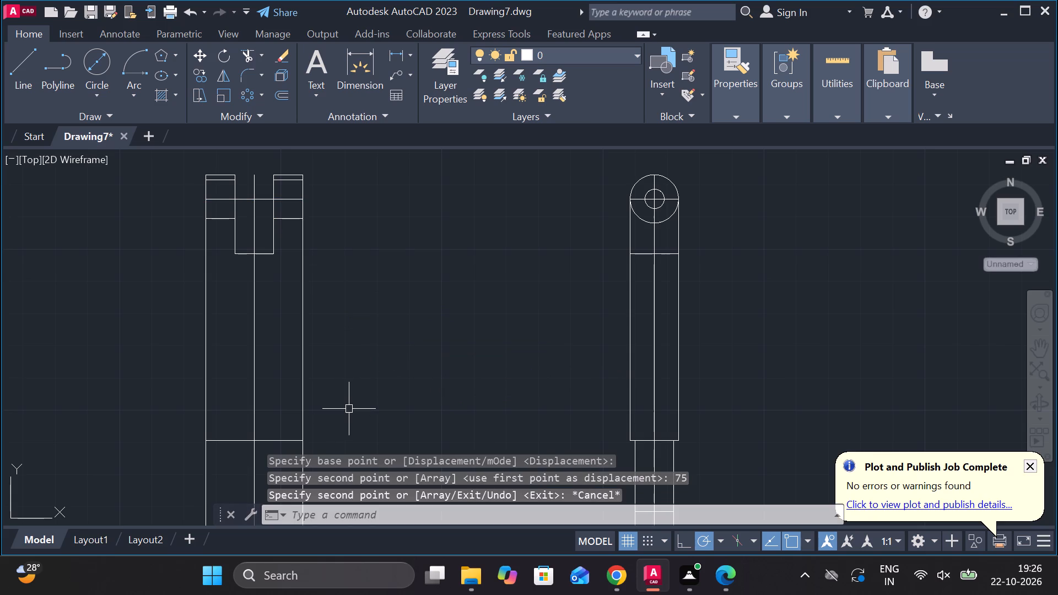
# Copy the forked view's lowest full-width horizontal line 48 units straight down from its midpoint to form the bottom edge.
pyautogui.scroll(-2, 322, 412)
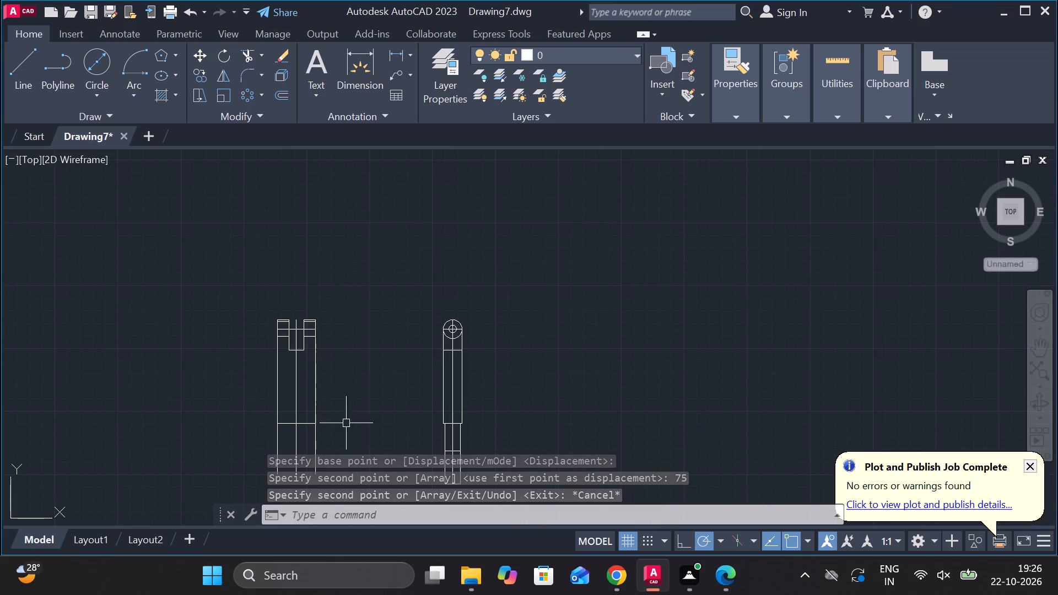
pyautogui.scroll(-1, 380, 352)
pyautogui.scroll(2, 296, 423)
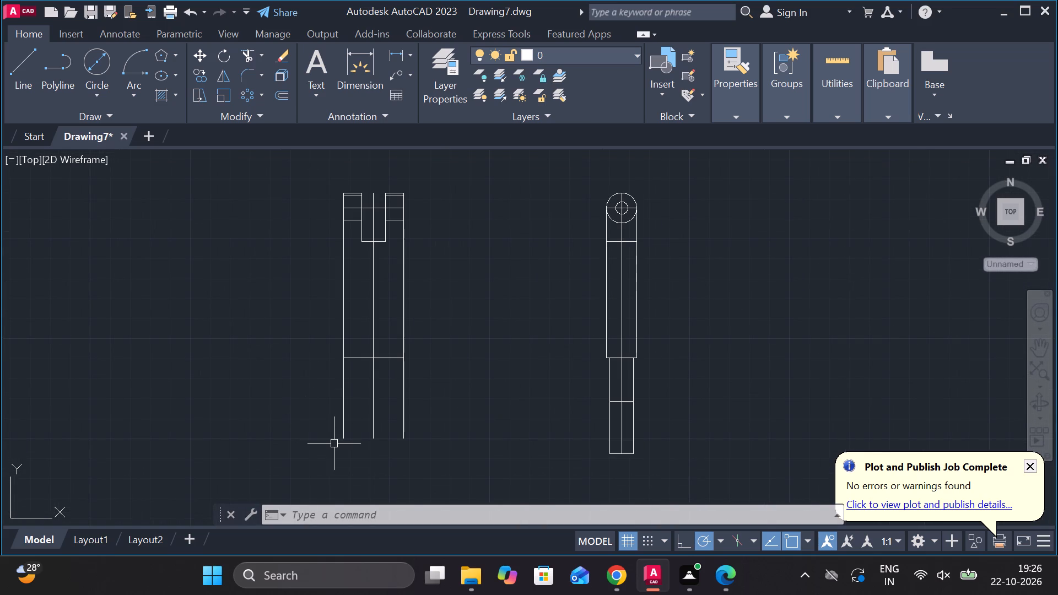
pyautogui.click(360, 358)
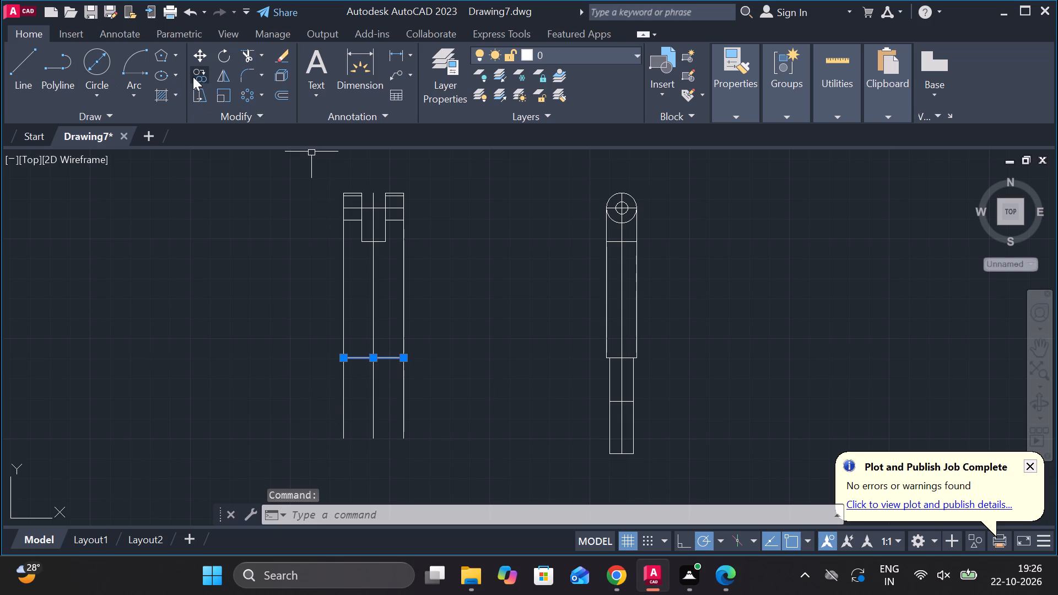
pyautogui.click(198, 77)
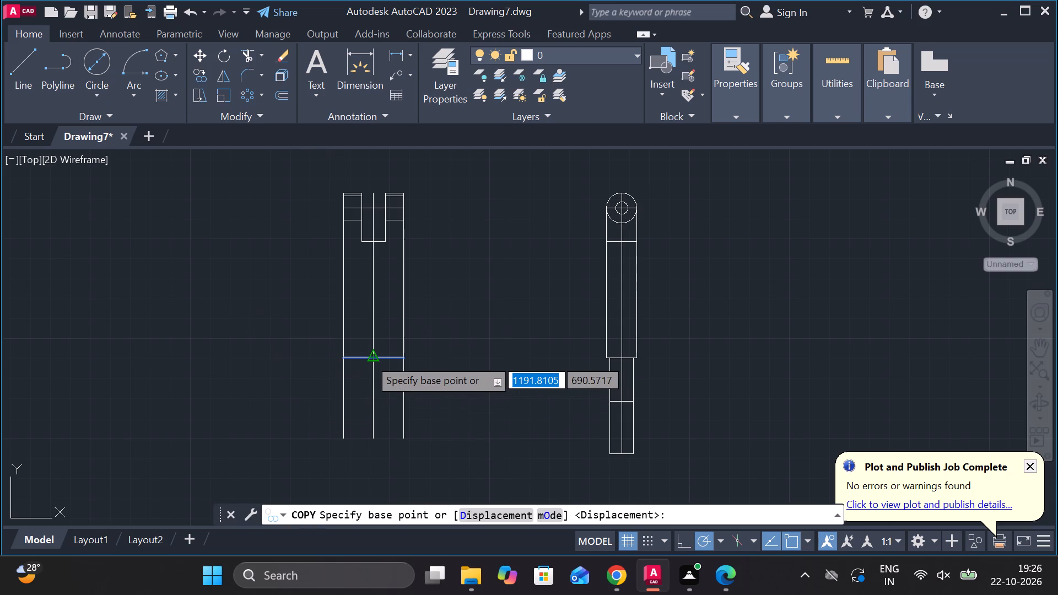
pyautogui.click(369, 358)
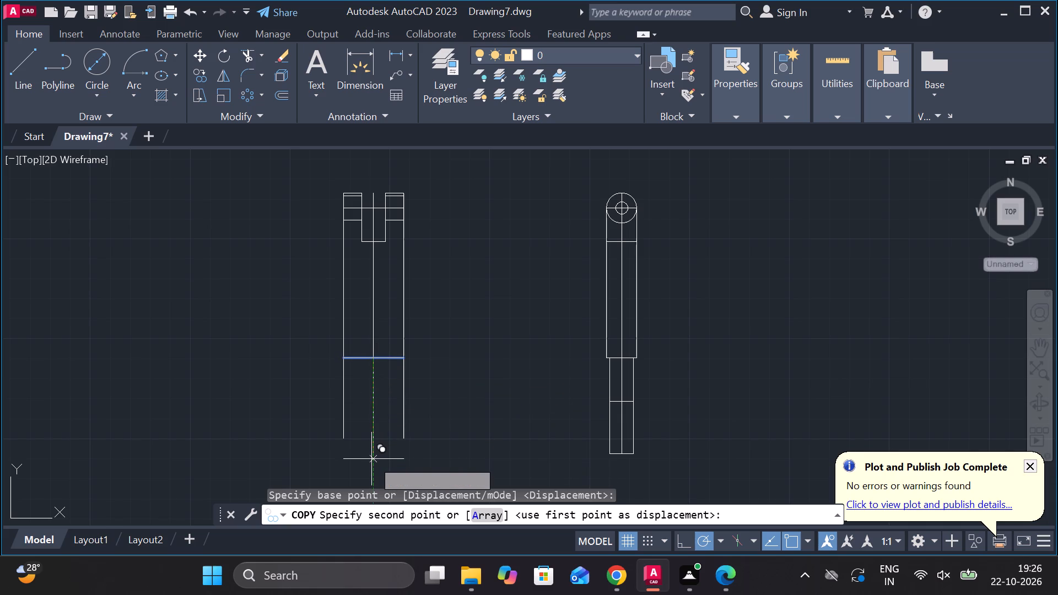
pyautogui.write('48')
pyautogui.press('Return')
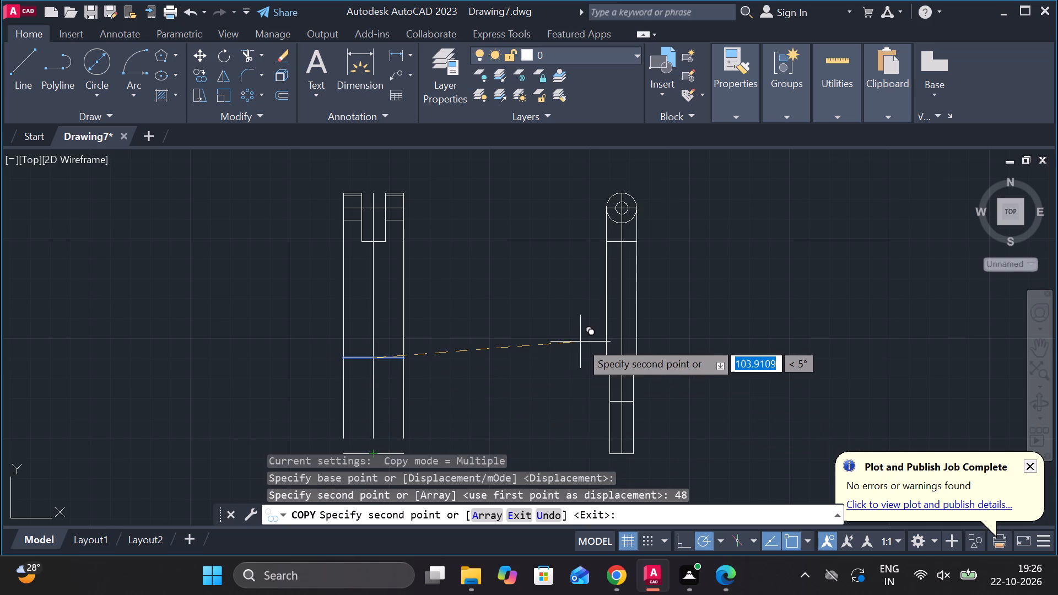
pyautogui.press('Escape')
# Extend both outer vertical lines and the vertical centre line of the forked view down to the bottom edge.
pyautogui.write('ex')
pyautogui.press('Return')
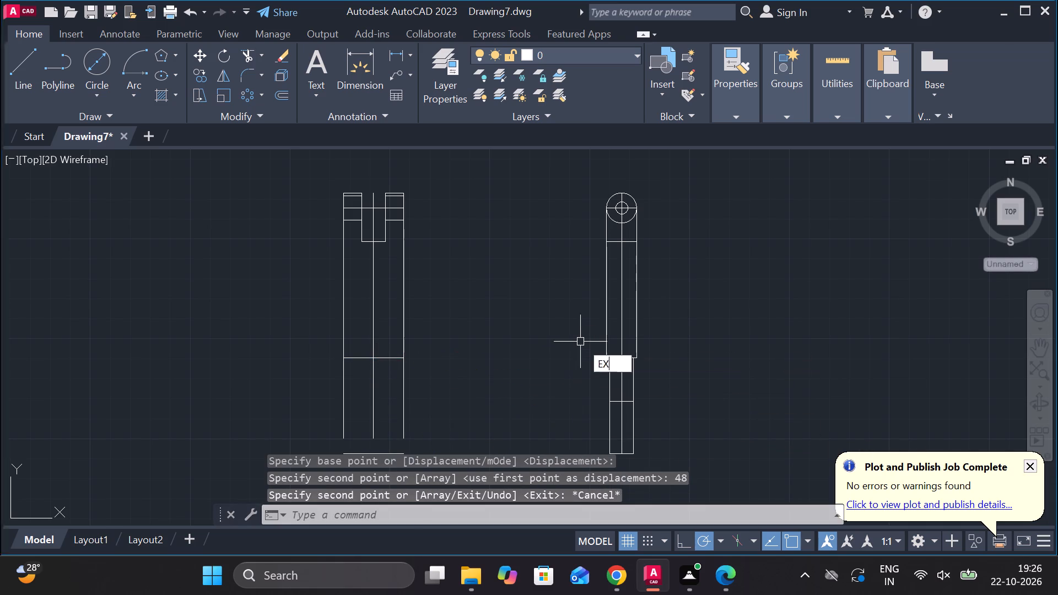
pyautogui.click(404, 399)
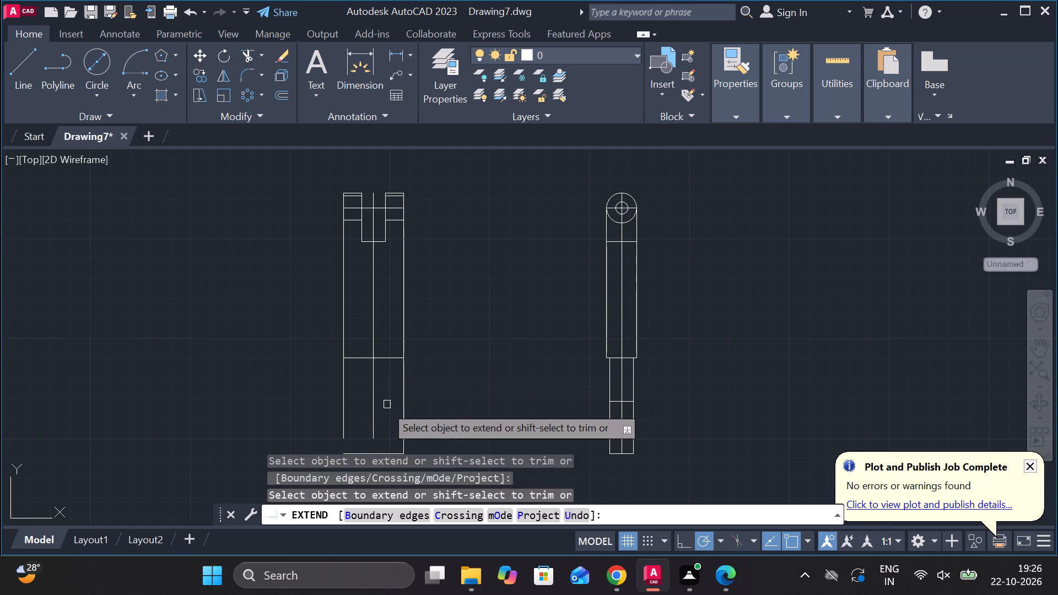
pyautogui.click(342, 413)
pyautogui.click(376, 414)
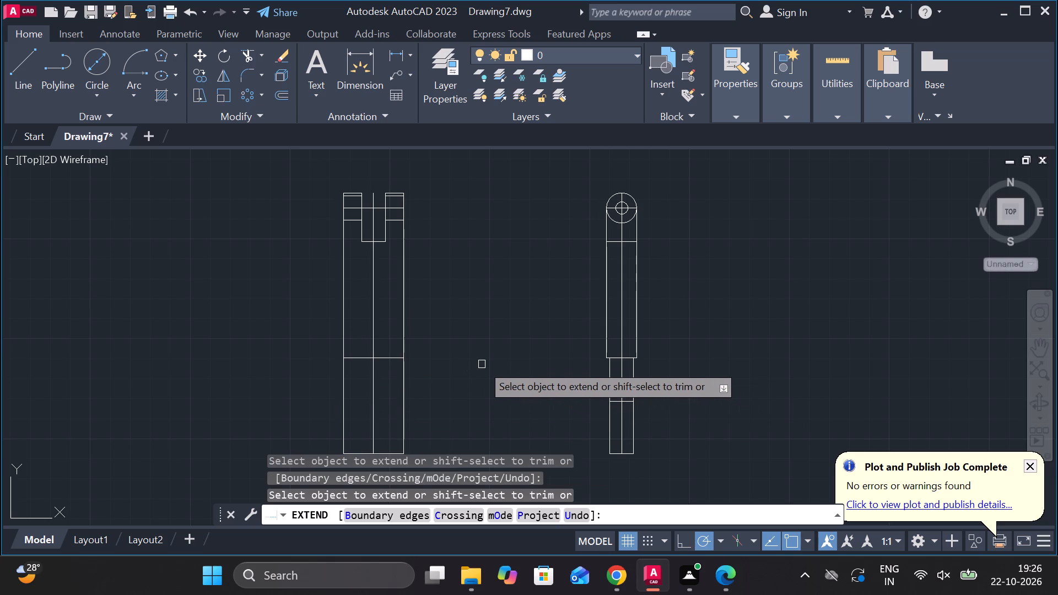
pyautogui.press('Escape')
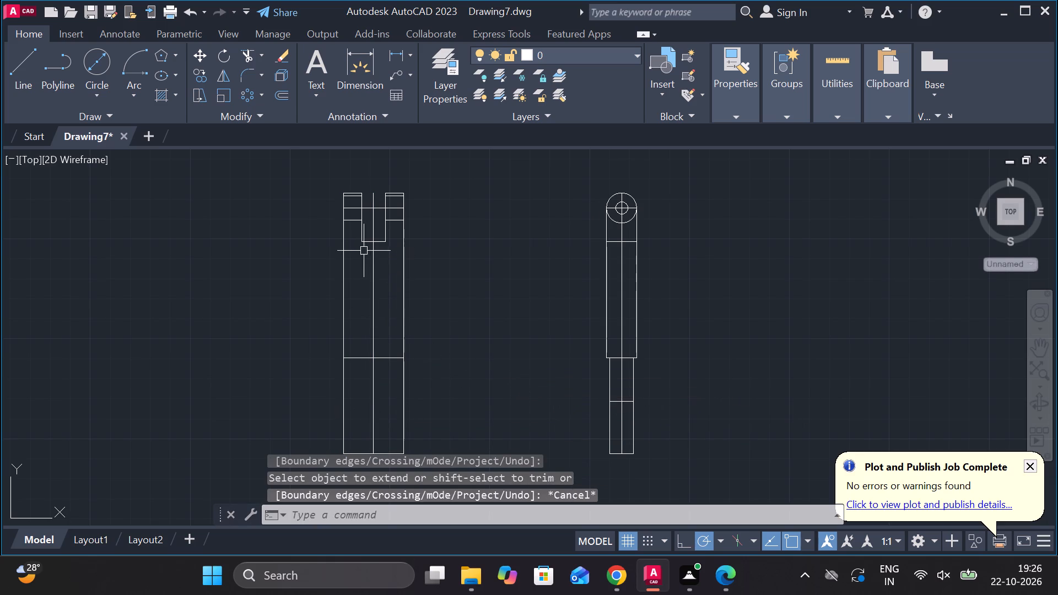
# Trim the forked view's vertical centre line between the slot bottom and the full-width horizontal line below it.
pyautogui.click(251, 53)
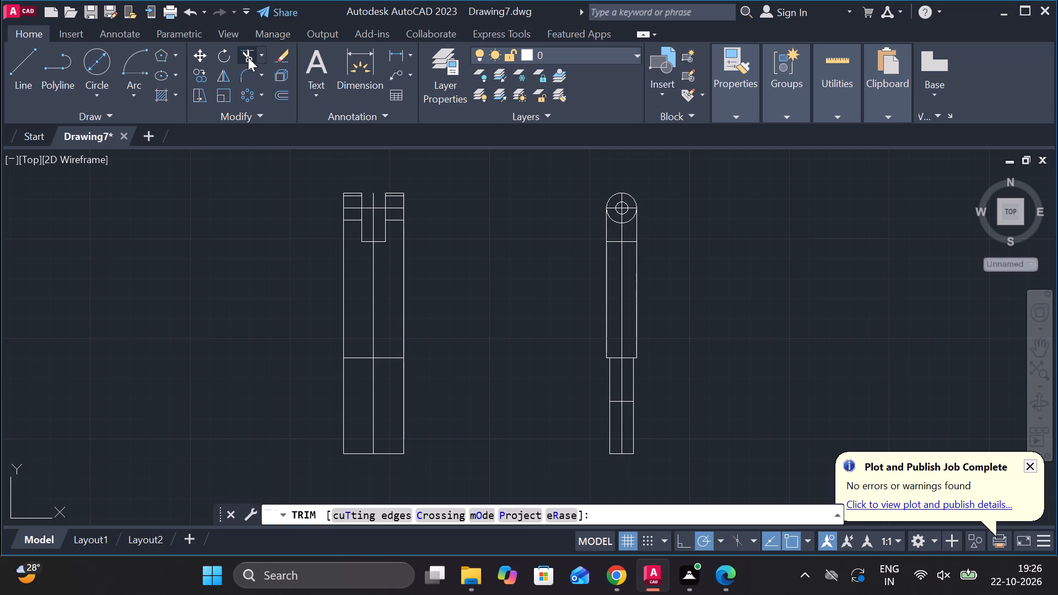
pyautogui.click(377, 272)
pyautogui.click(369, 284)
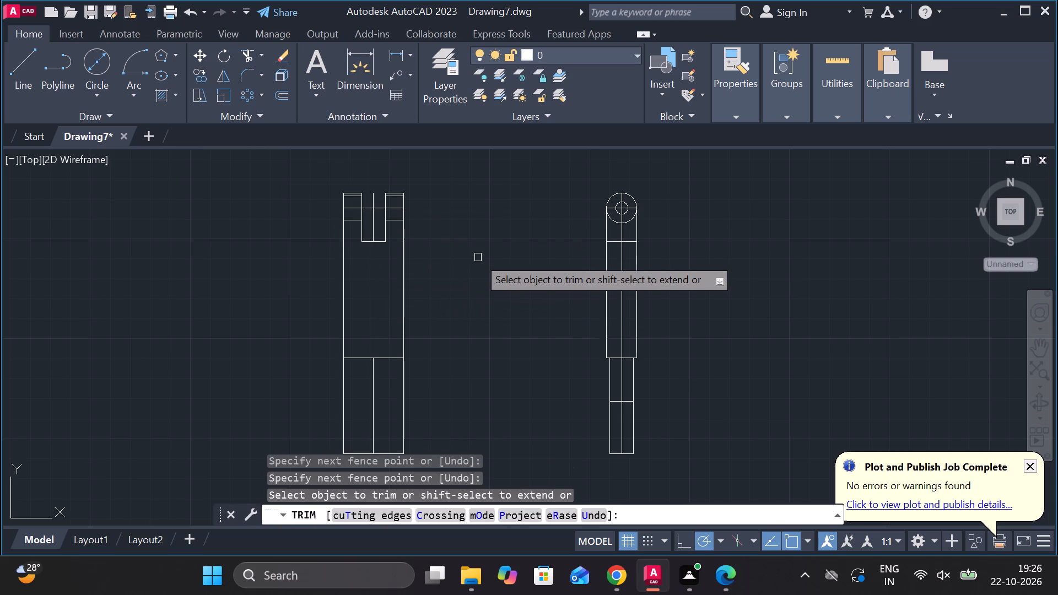
pyautogui.press('Escape')
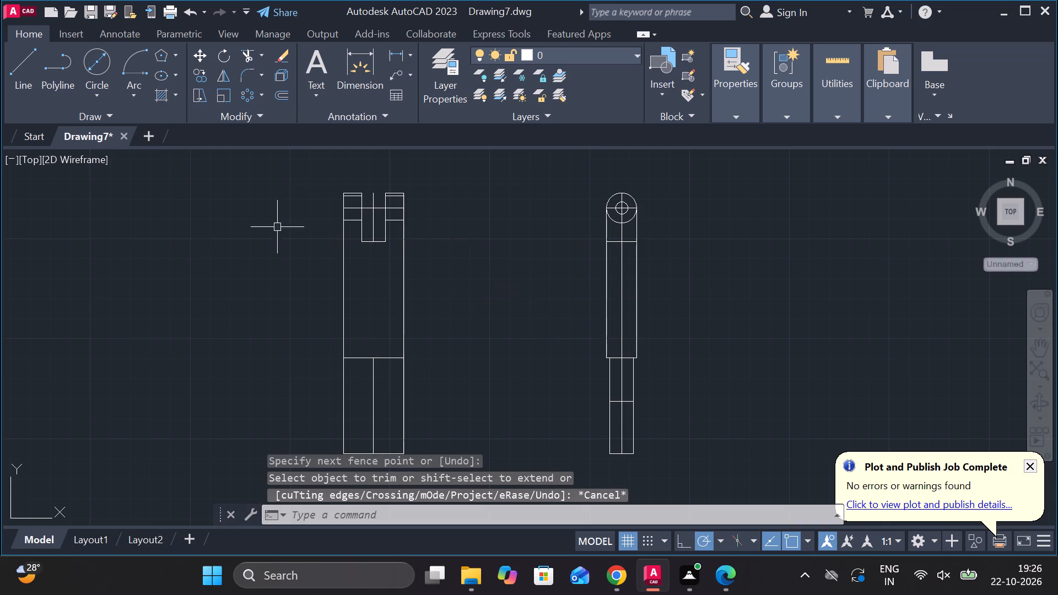
# Copy the lower vertical centre line segment 6 units to the right and 6 units to the left from its midpoint.
pyautogui.click(373, 409)
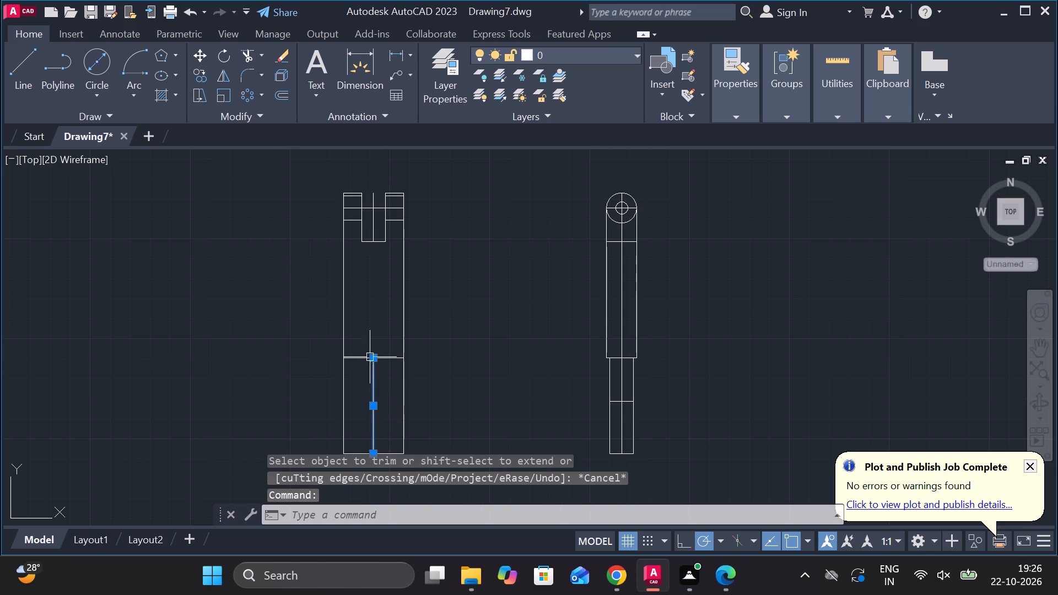
pyautogui.click(195, 74)
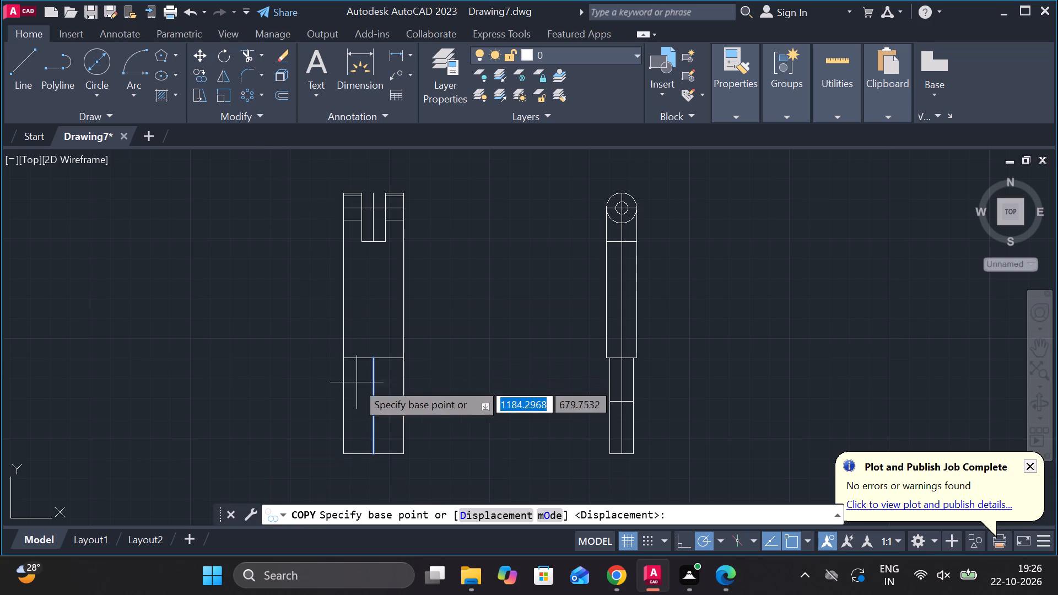
pyautogui.click(373, 405)
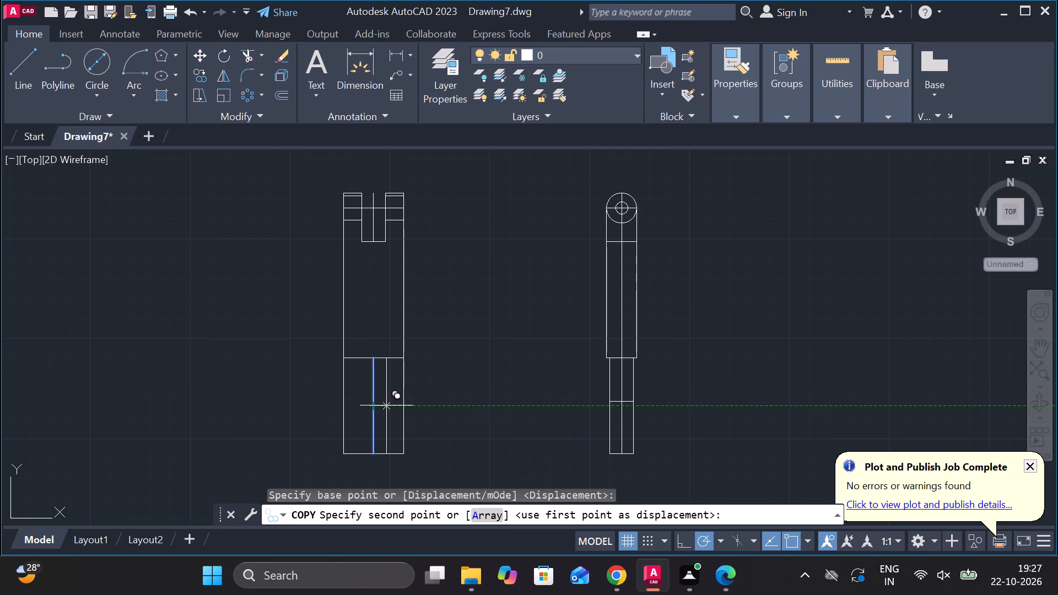
pyautogui.press('6')
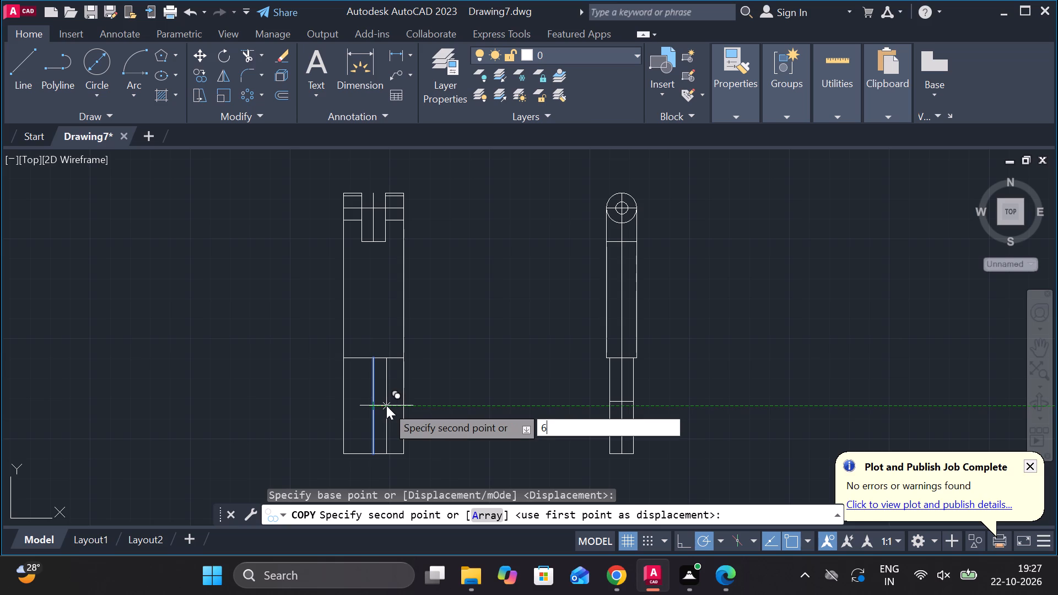
pyautogui.press('Return')
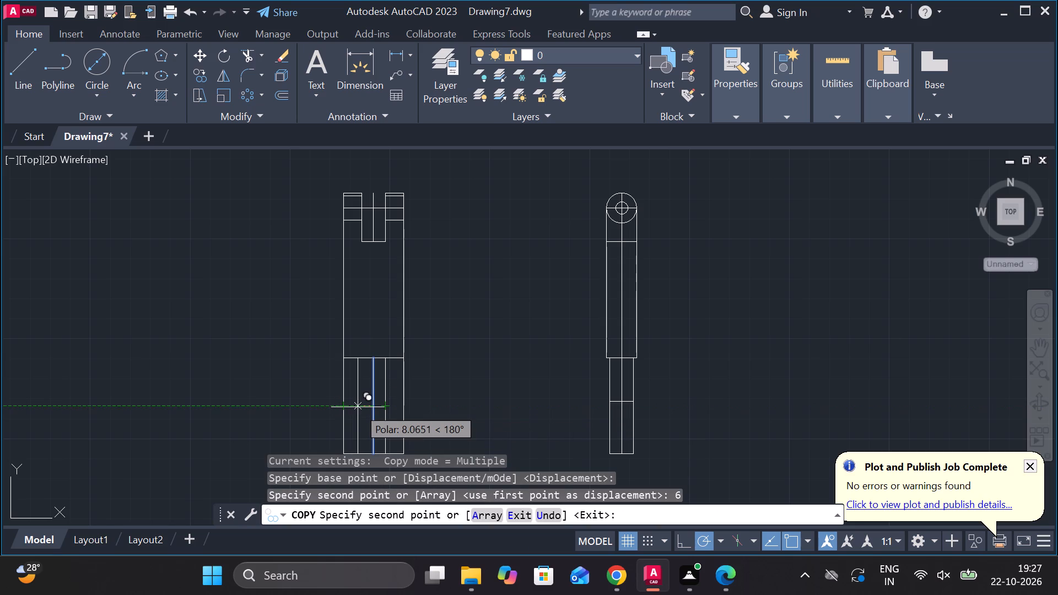
pyautogui.press('6')
pyautogui.press('Return')
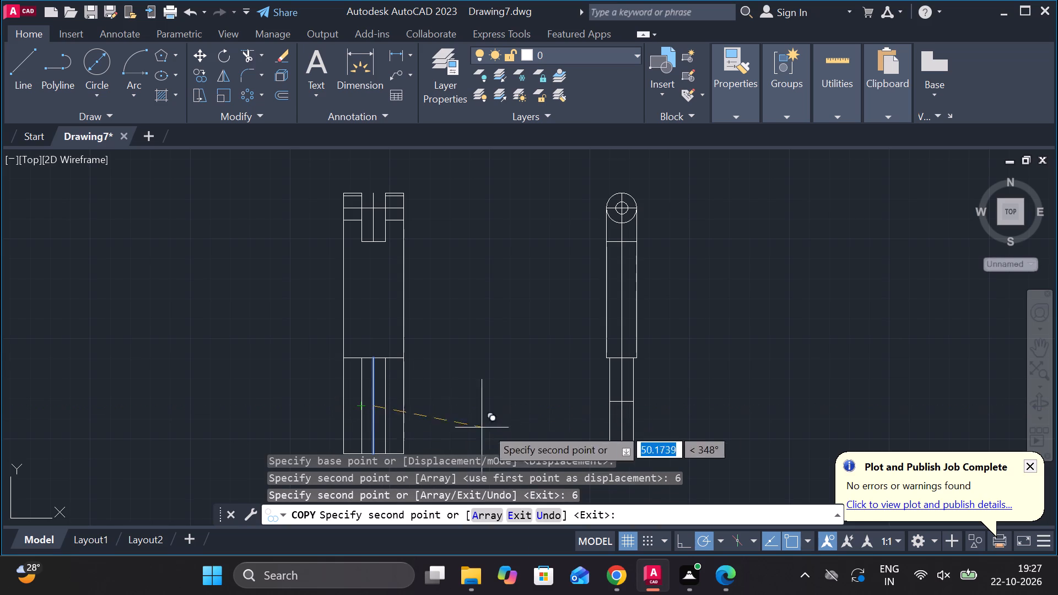
pyautogui.press('Escape')
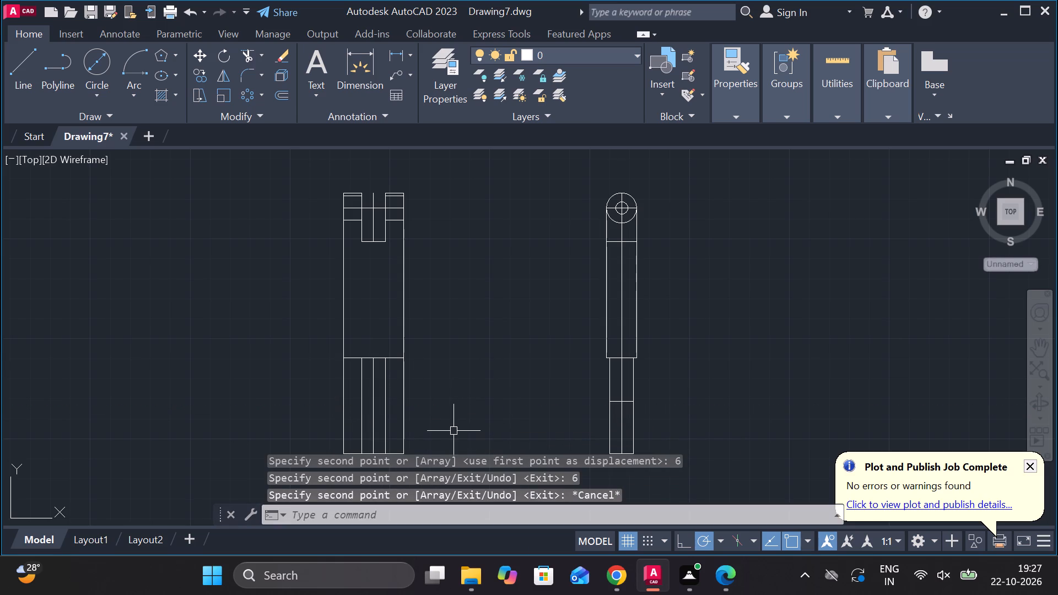
# Trim both outer vertical lines below the forked view's body and the bottom edge's overhanging ends, leaving the narrow lower shank.
pyautogui.scroll(-2, 468, 345)
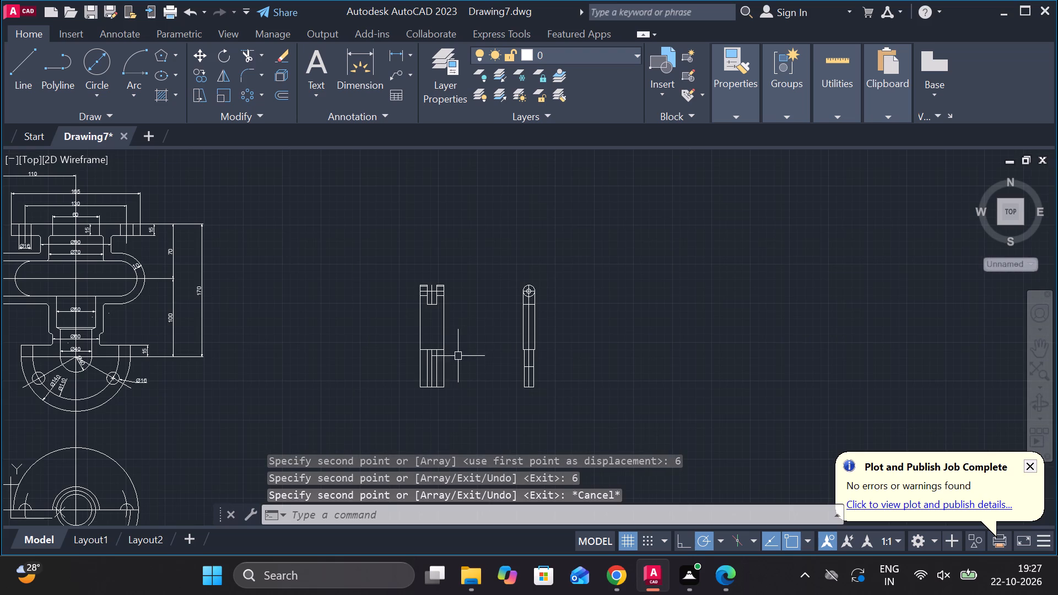
pyautogui.scroll(2, 458, 356)
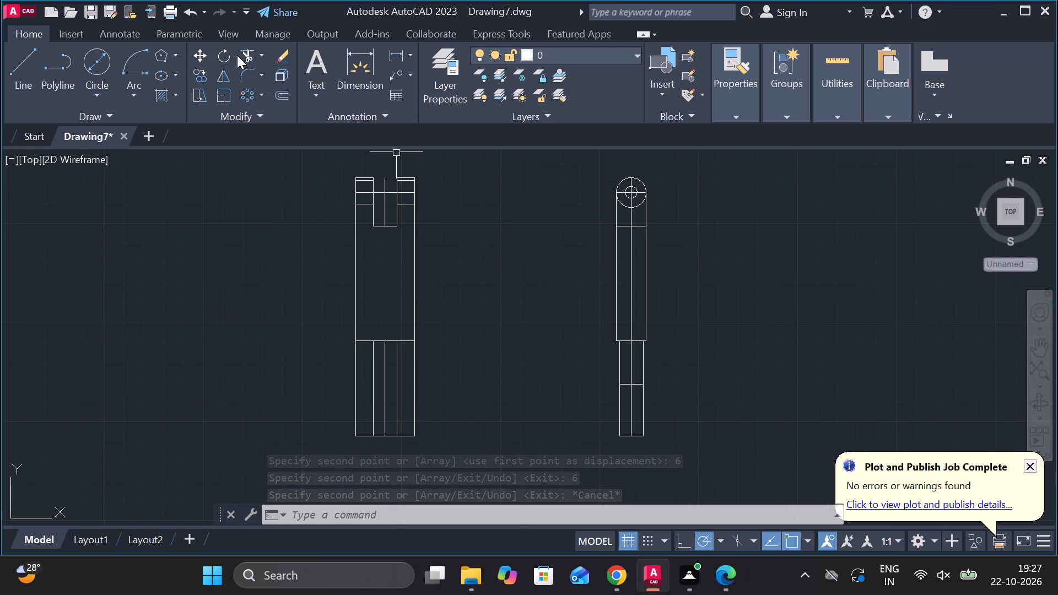
pyautogui.click(247, 53)
pyautogui.click(419, 395)
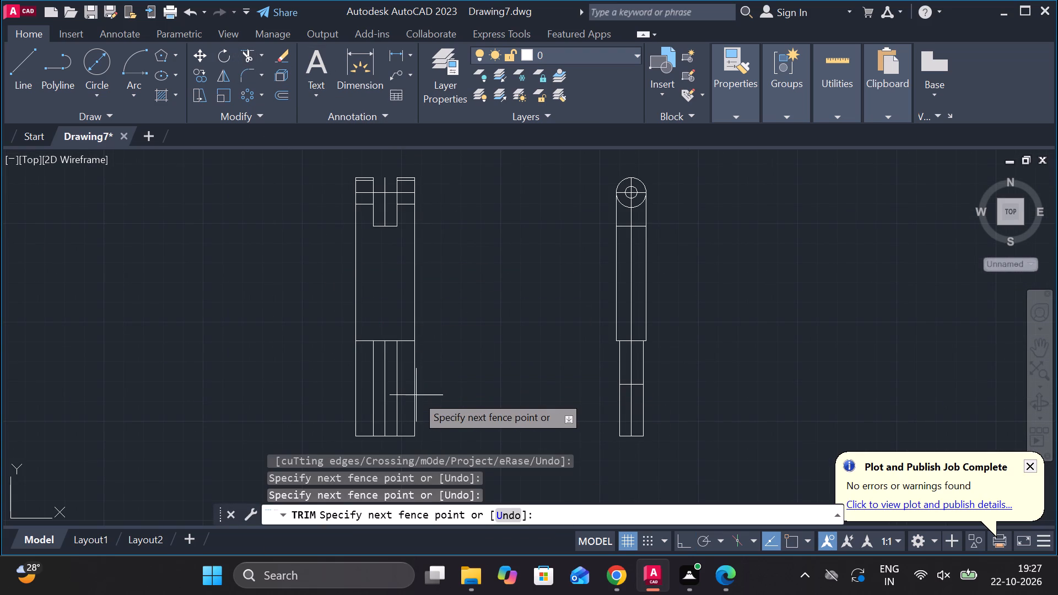
pyautogui.click(409, 397)
pyautogui.click(409, 437)
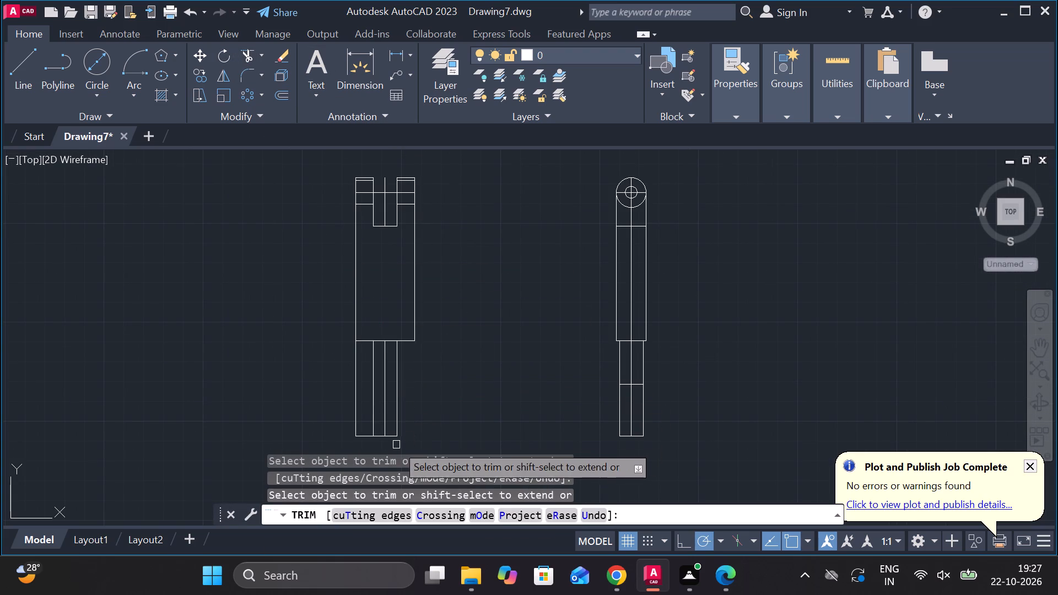
pyautogui.click(358, 432)
pyautogui.click(357, 410)
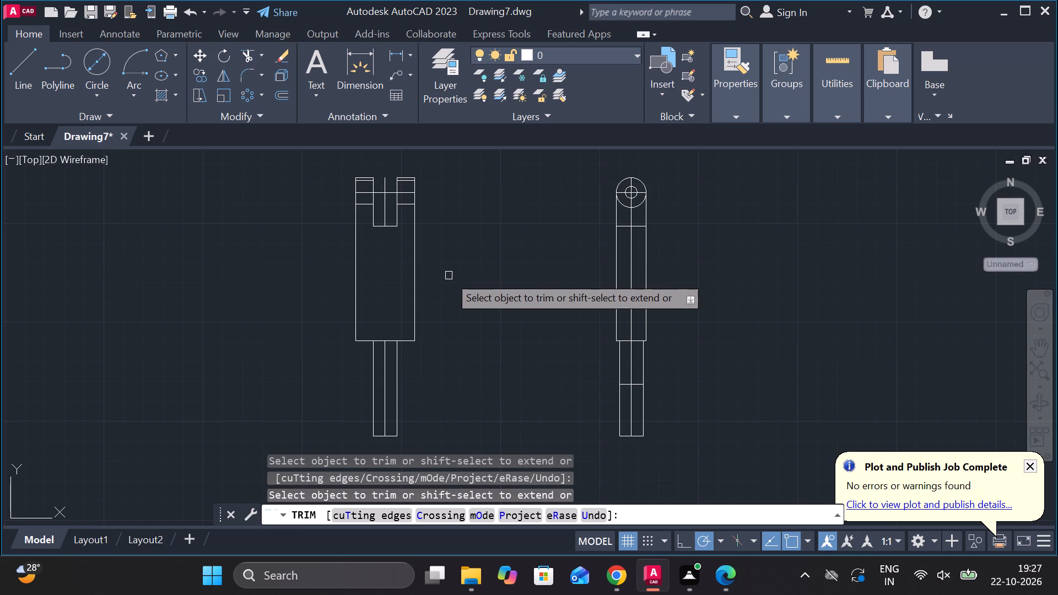
pyautogui.press('Escape')
# Extend the lower shank's vertical centre line up through the body to the slot bottom in the forked view.
pyautogui.write('ex')
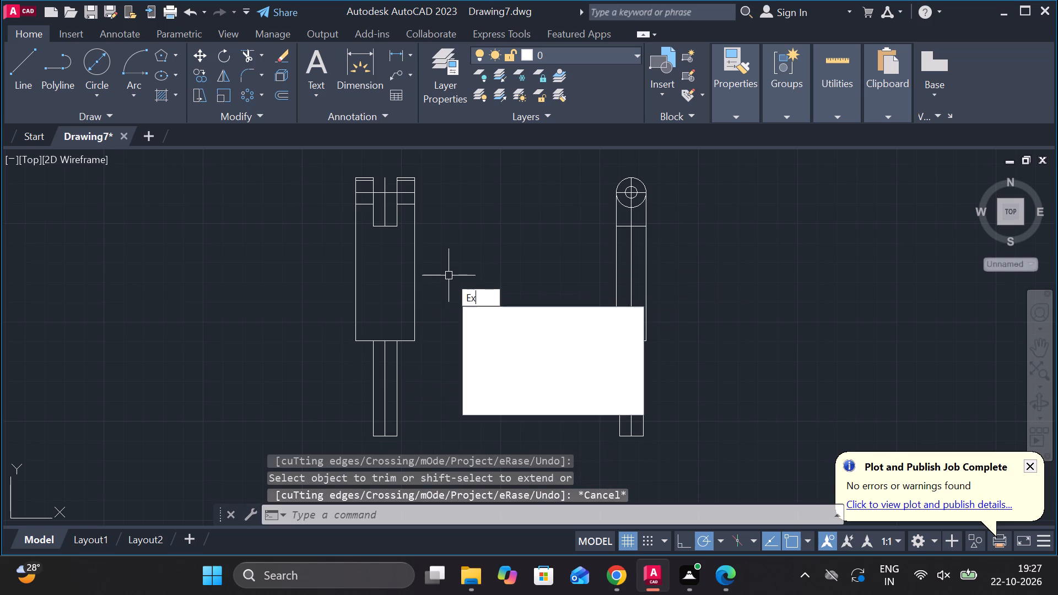
pyautogui.press('Return')
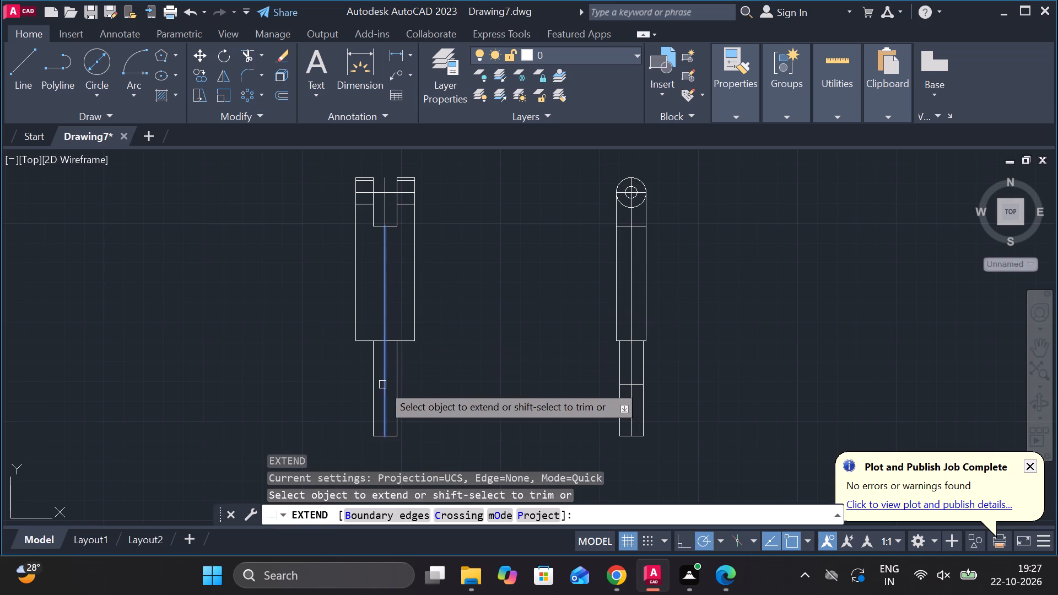
pyautogui.click(382, 385)
# Add a linear dimension for the slot width just above the fork's top edge.
pyautogui.scroll(-1, 479, 260)
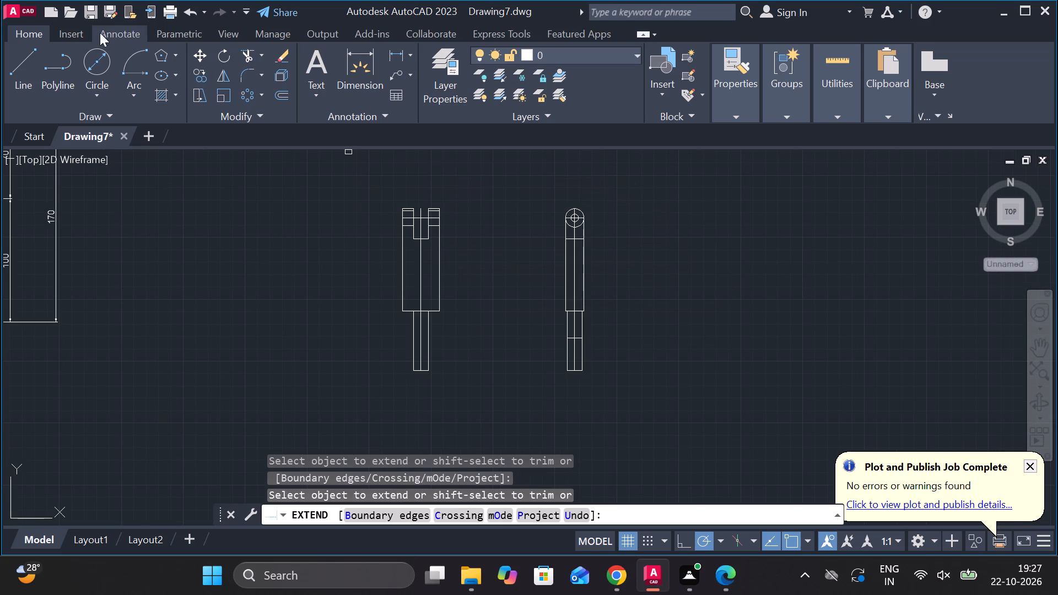
pyautogui.click(397, 46)
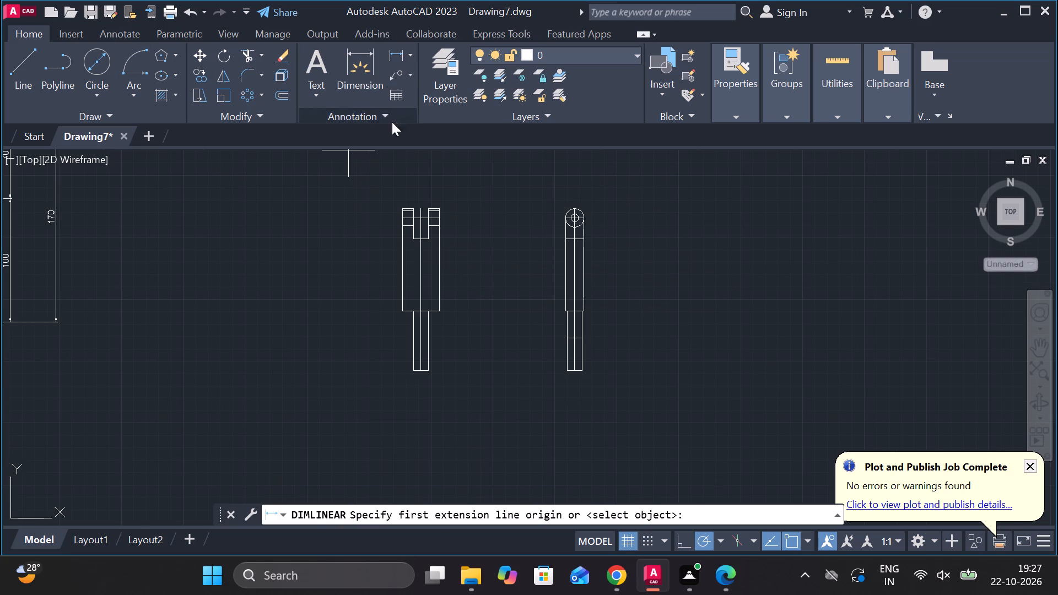
pyautogui.scroll(2, 413, 178)
pyautogui.click(406, 254)
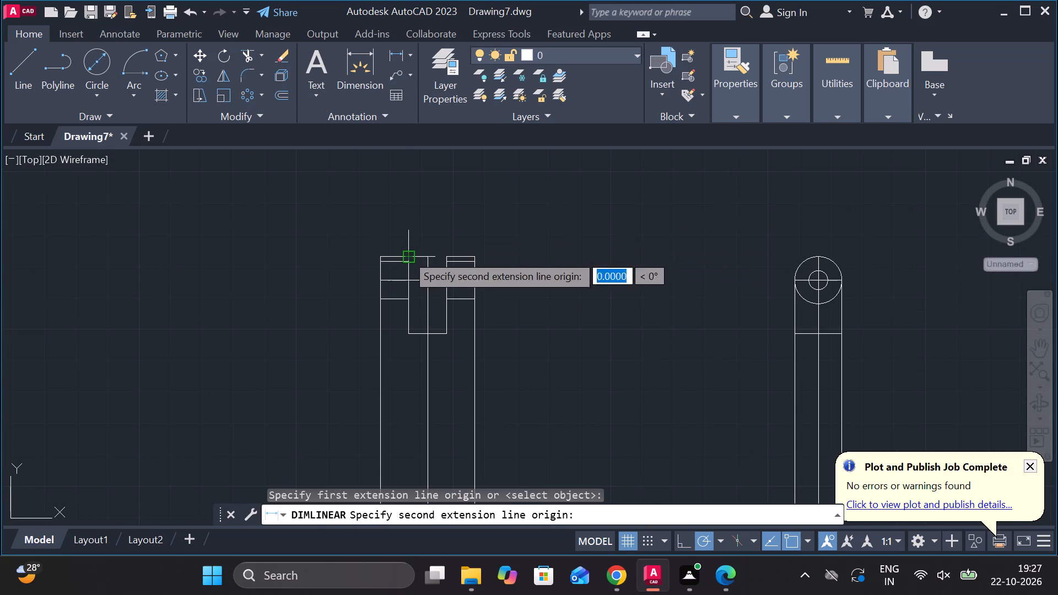
pyautogui.click(447, 256)
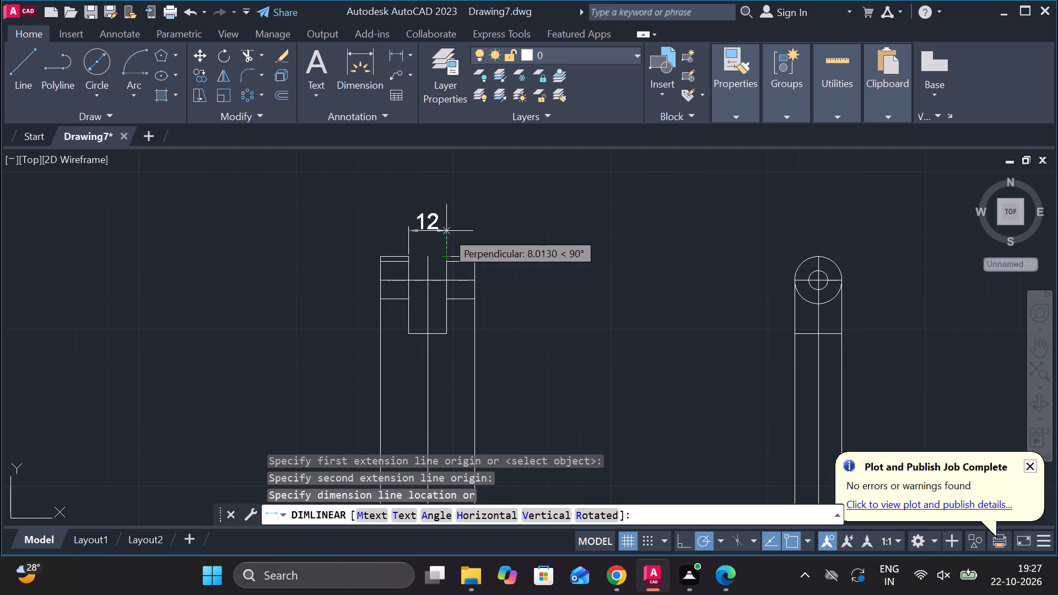
pyautogui.click(446, 231)
# Add a linear dimension for the fork's overall width, placed above the slot width dimension.
pyautogui.click(395, 55)
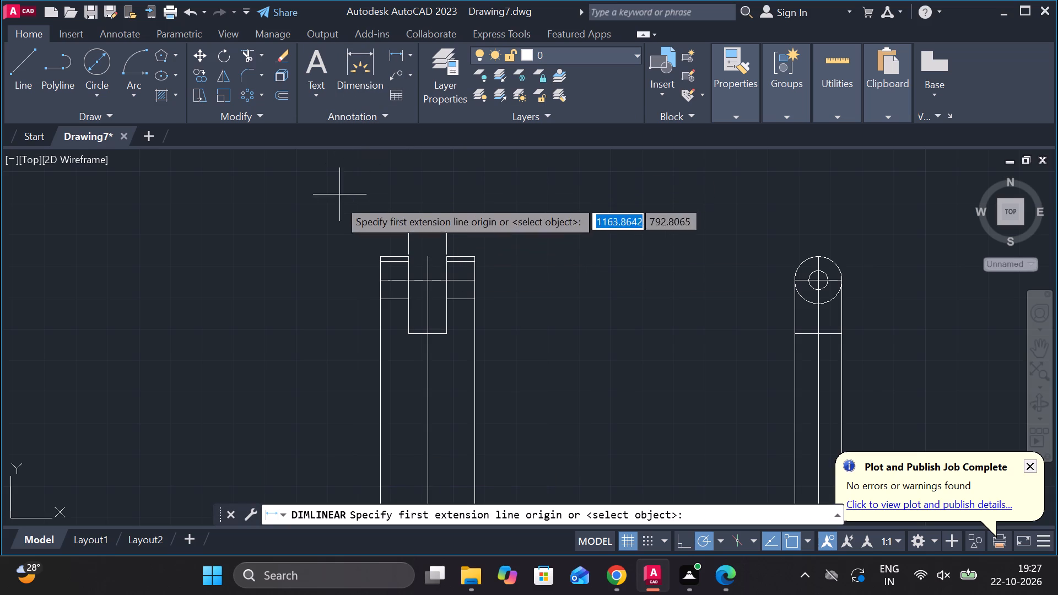
pyautogui.click(382, 255)
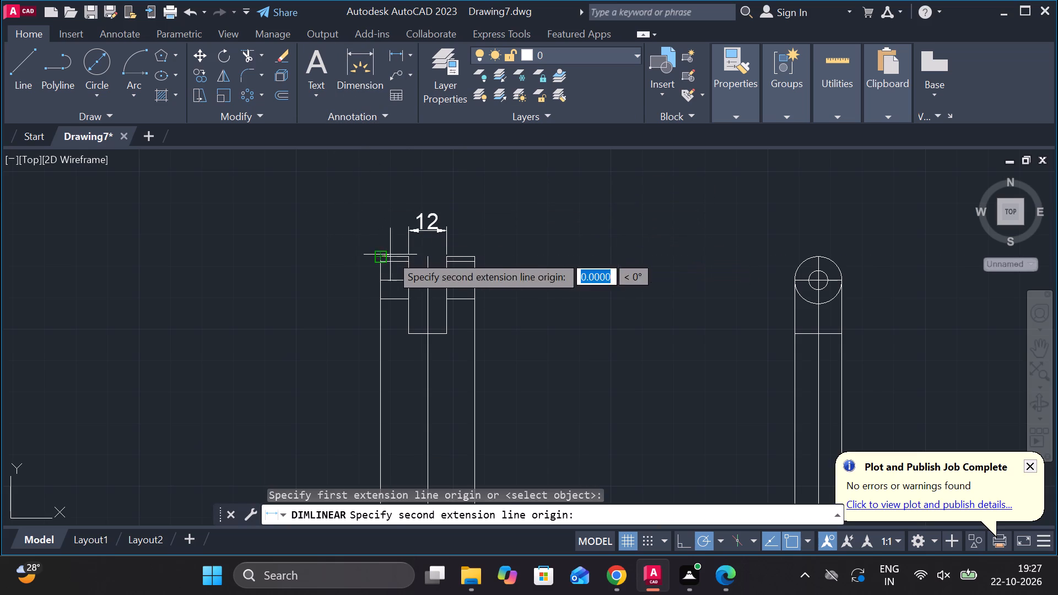
pyautogui.doubleClick(474, 256)
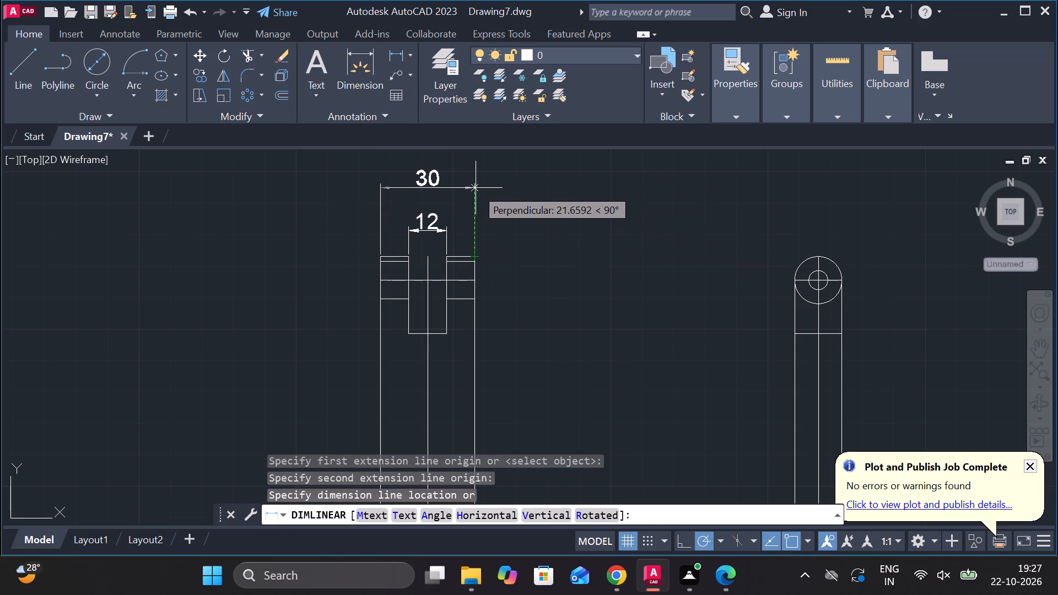
pyautogui.click(476, 188)
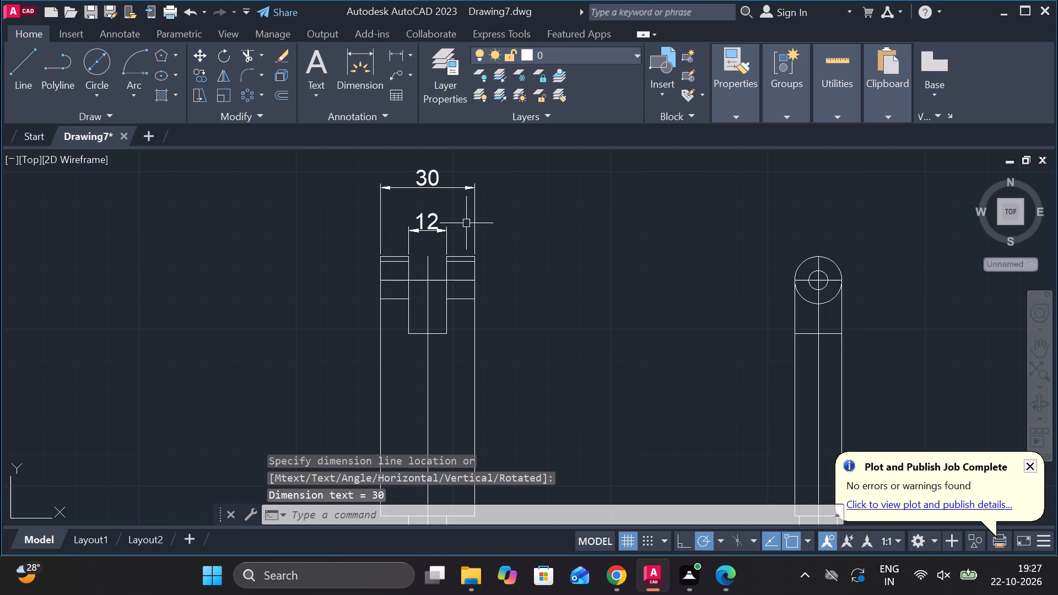
# Add a linear dimension for the left prong's width, lined up with the slot width dimension.
pyautogui.click(402, 60)
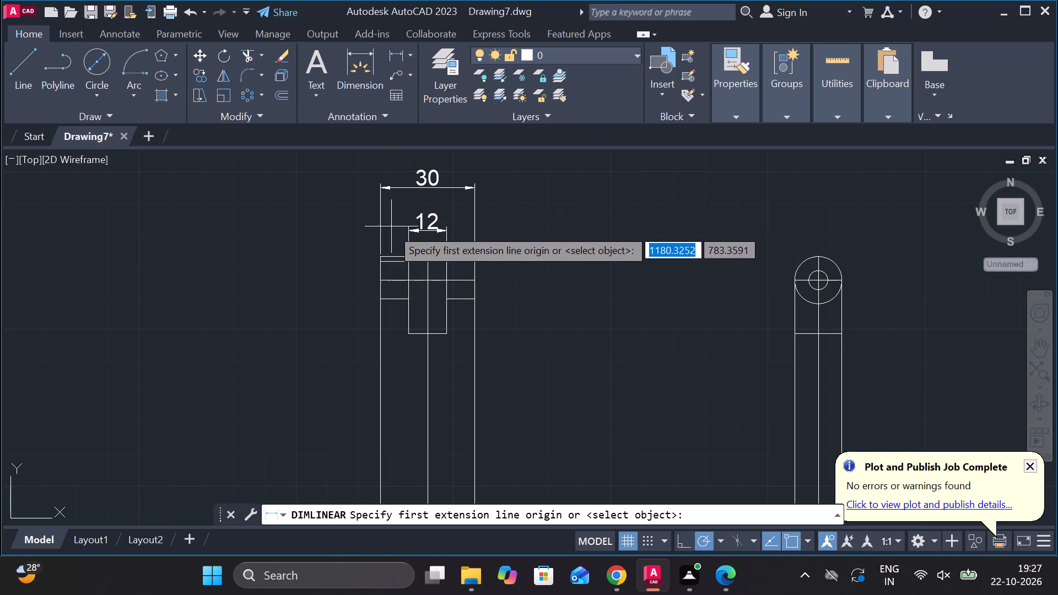
pyautogui.click(382, 258)
pyautogui.click(406, 258)
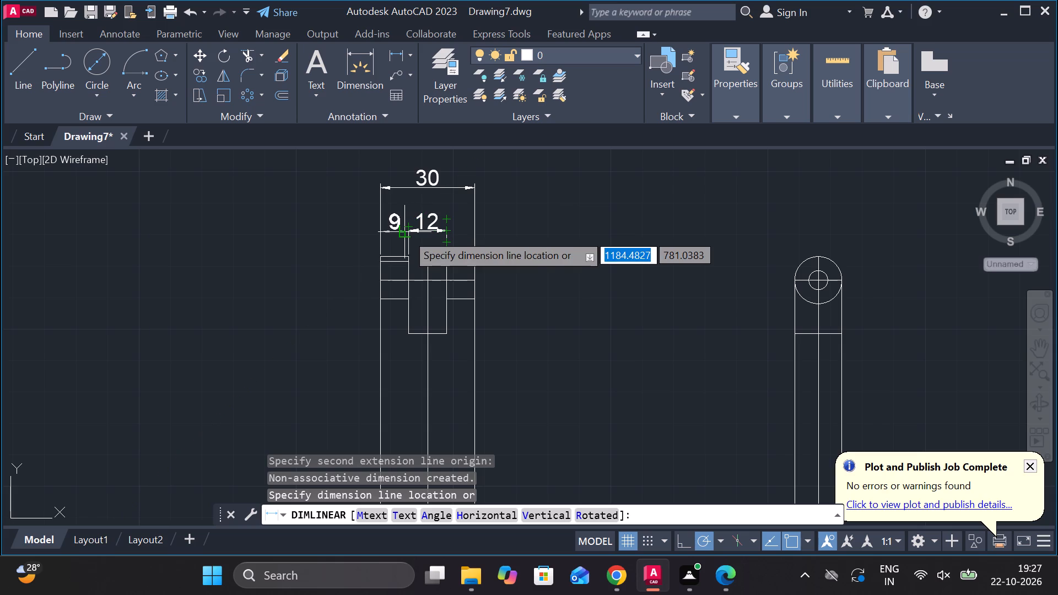
pyautogui.scroll(3, 406, 232)
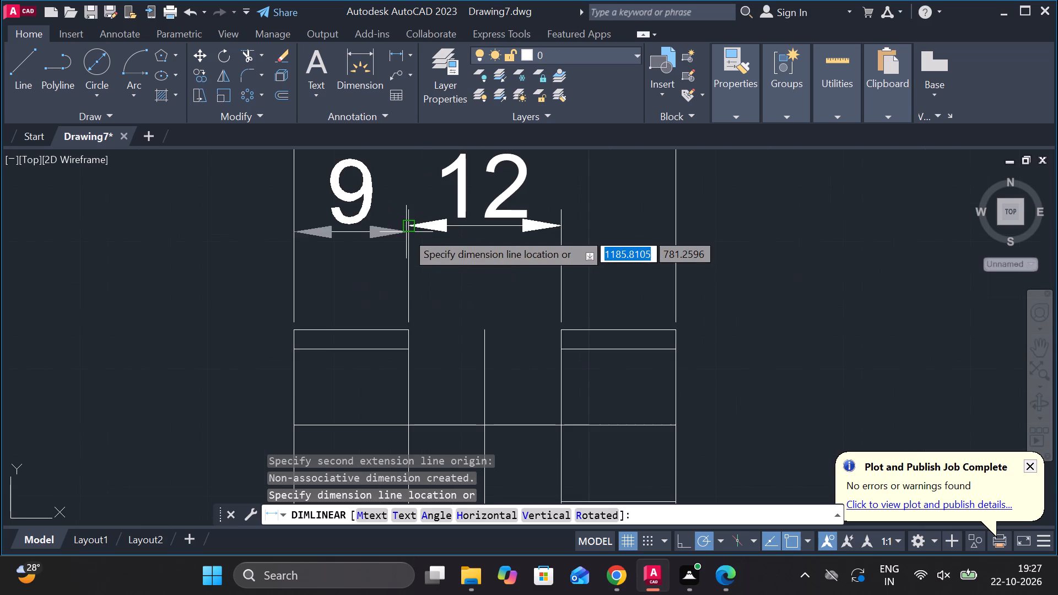
pyautogui.click(401, 225)
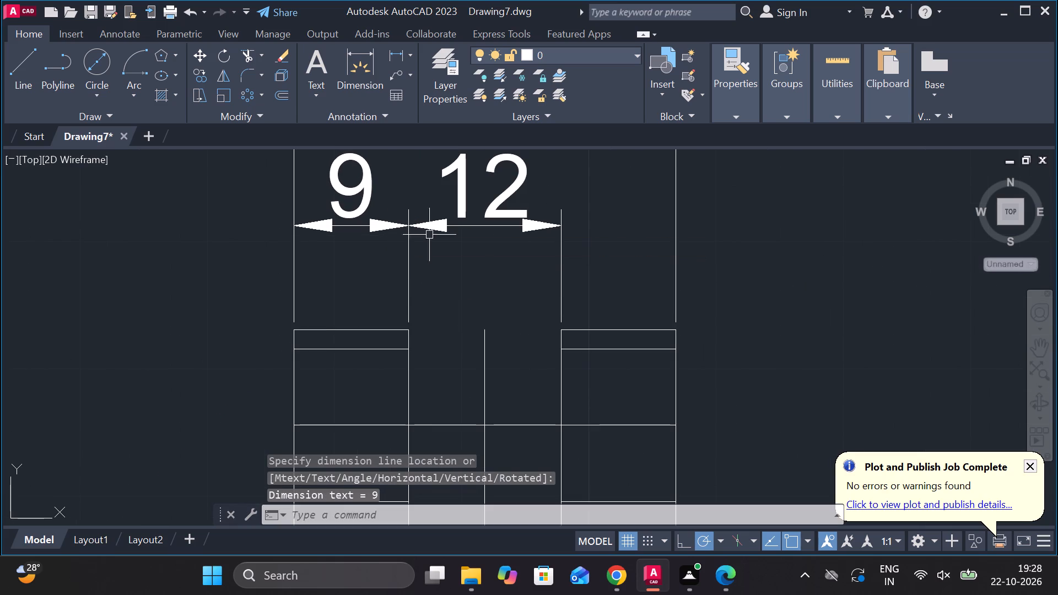
# Dimension the vertical distance from the fork's horizontal hole centre line to the body's lower edge, placed right of the view.
pyautogui.scroll(-1, 569, 221)
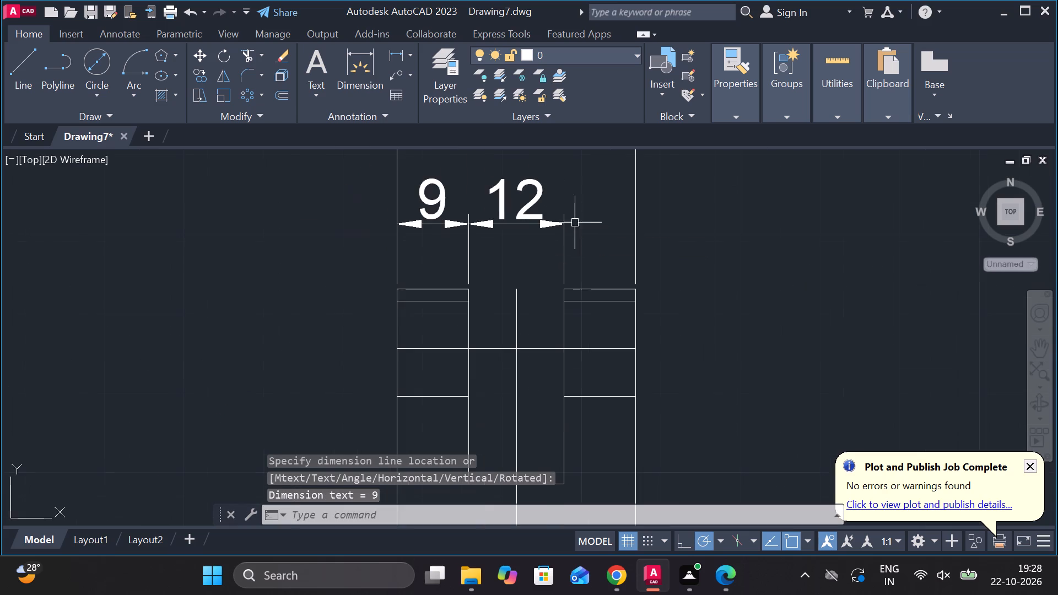
pyautogui.scroll(-1, 595, 223)
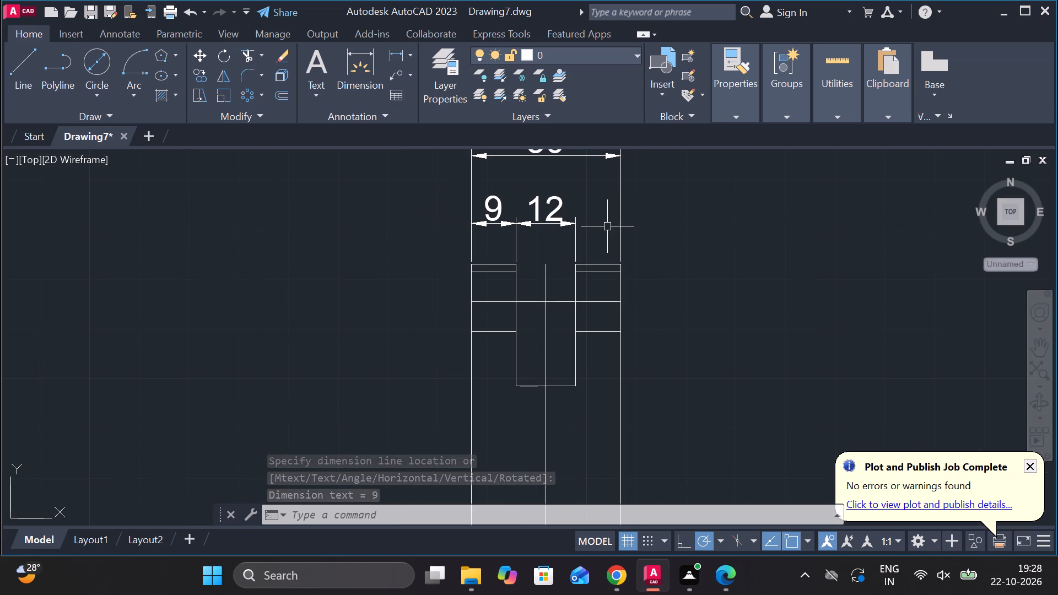
pyautogui.click(399, 55)
pyautogui.click(602, 301)
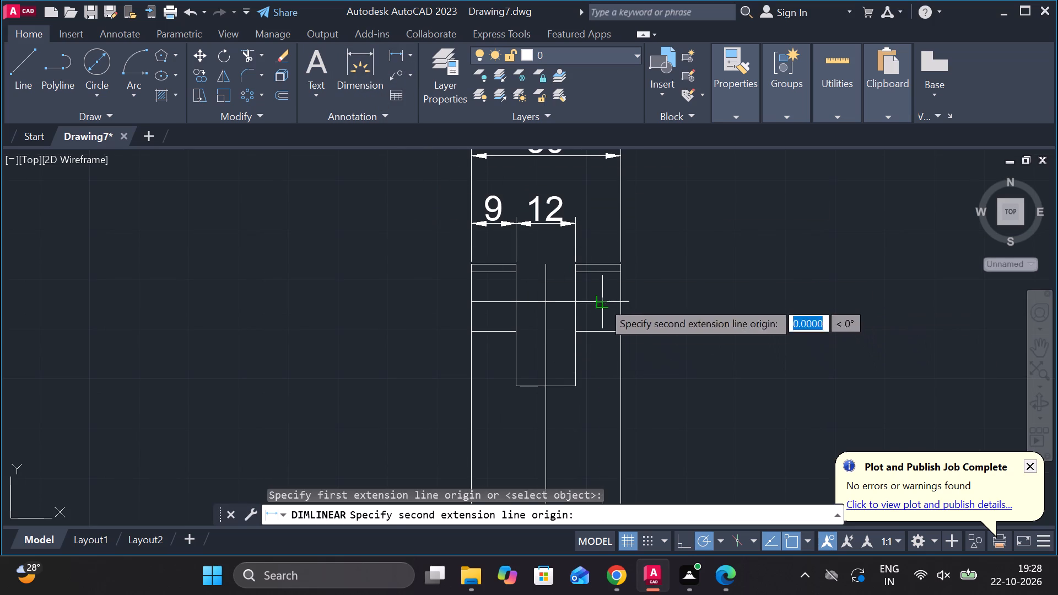
pyautogui.scroll(3, 614, 388)
pyautogui.scroll(-6, 614, 388)
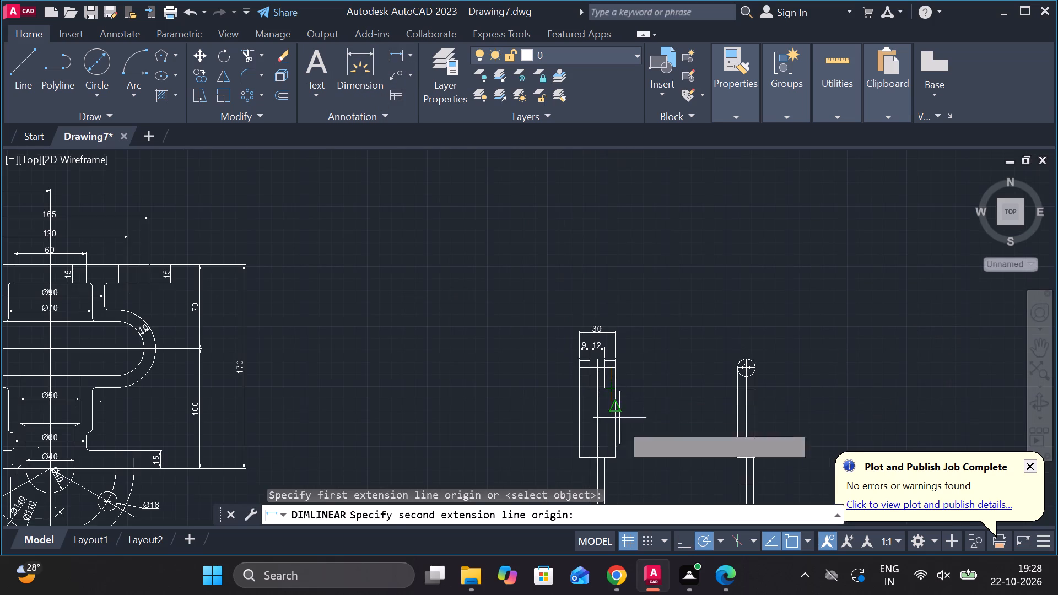
pyautogui.scroll(4, 621, 466)
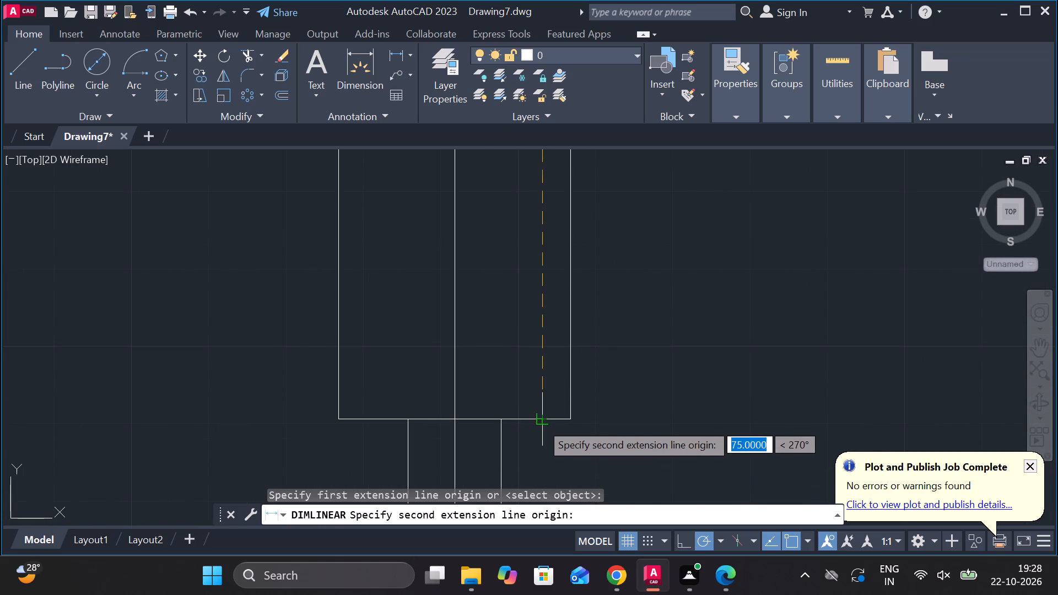
pyautogui.click(541, 423)
pyautogui.scroll(-2, 652, 398)
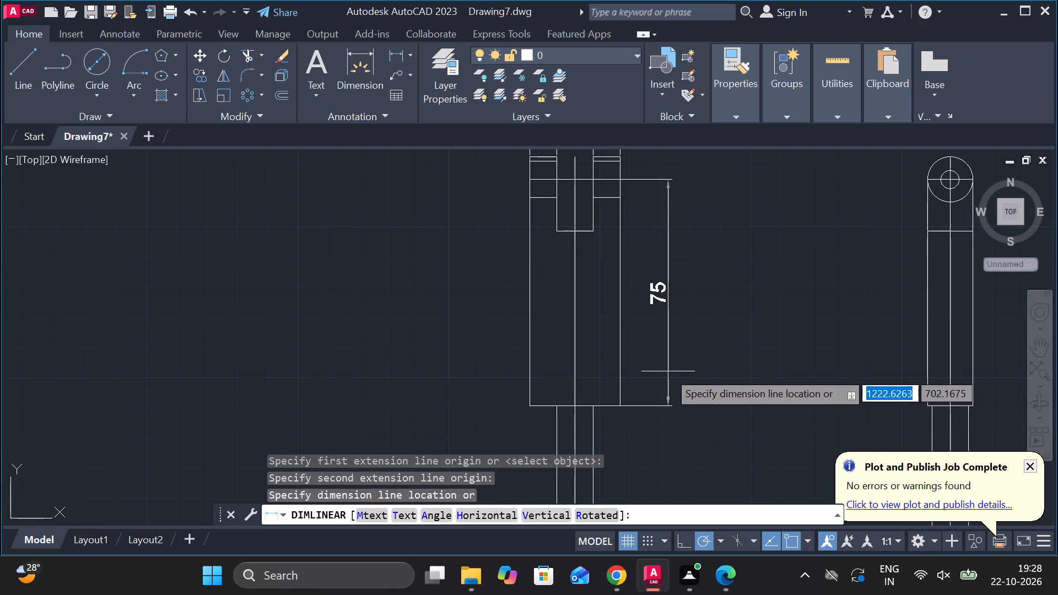
pyautogui.click(673, 369)
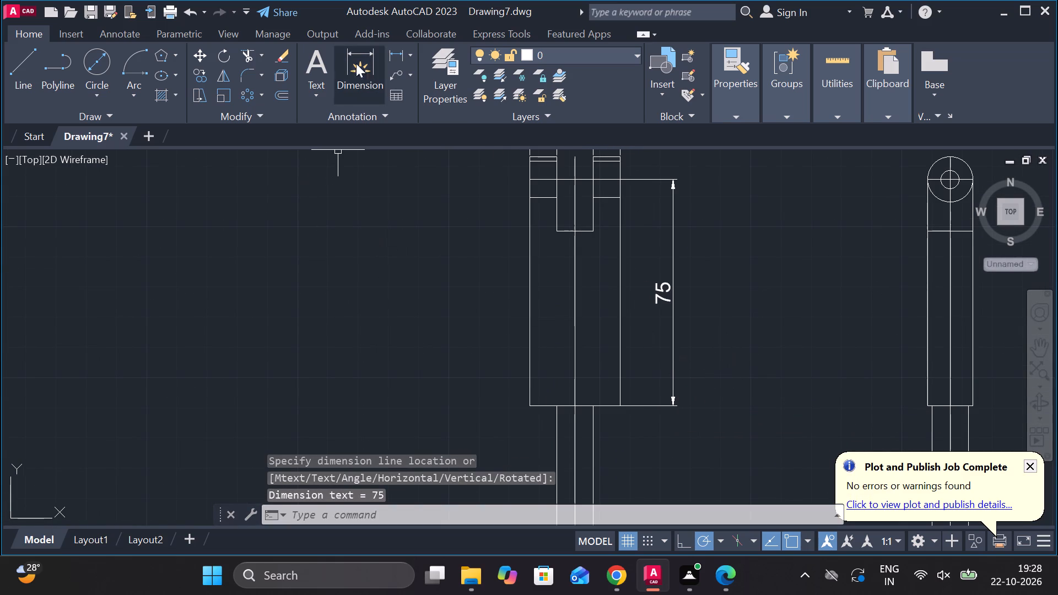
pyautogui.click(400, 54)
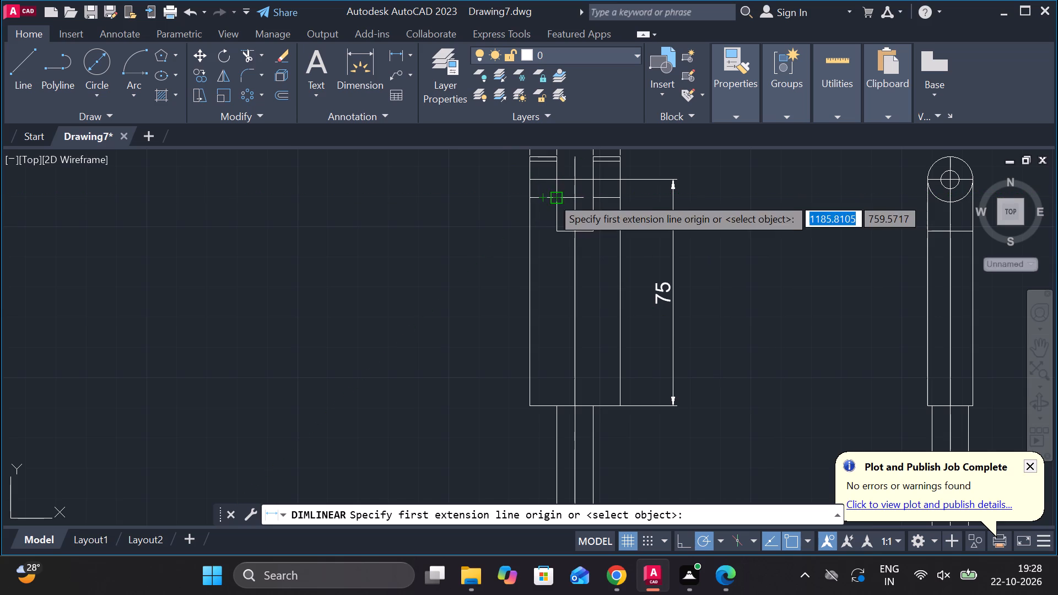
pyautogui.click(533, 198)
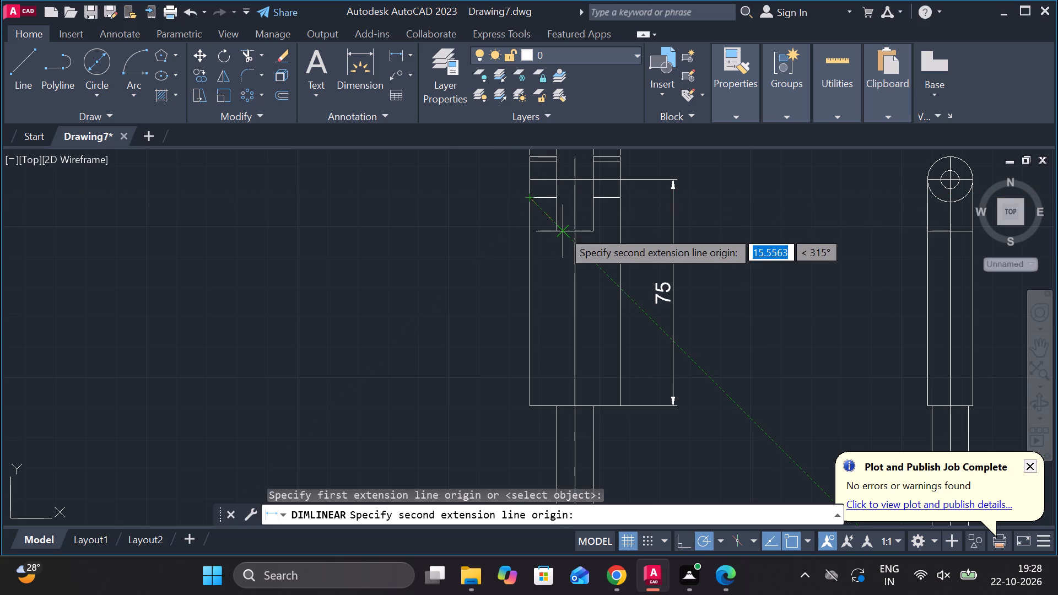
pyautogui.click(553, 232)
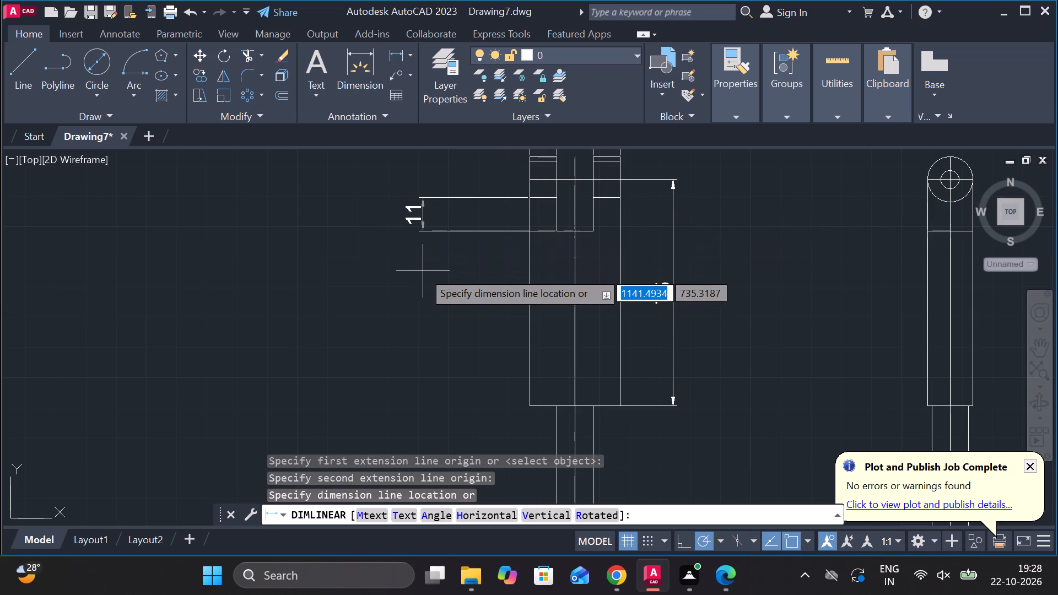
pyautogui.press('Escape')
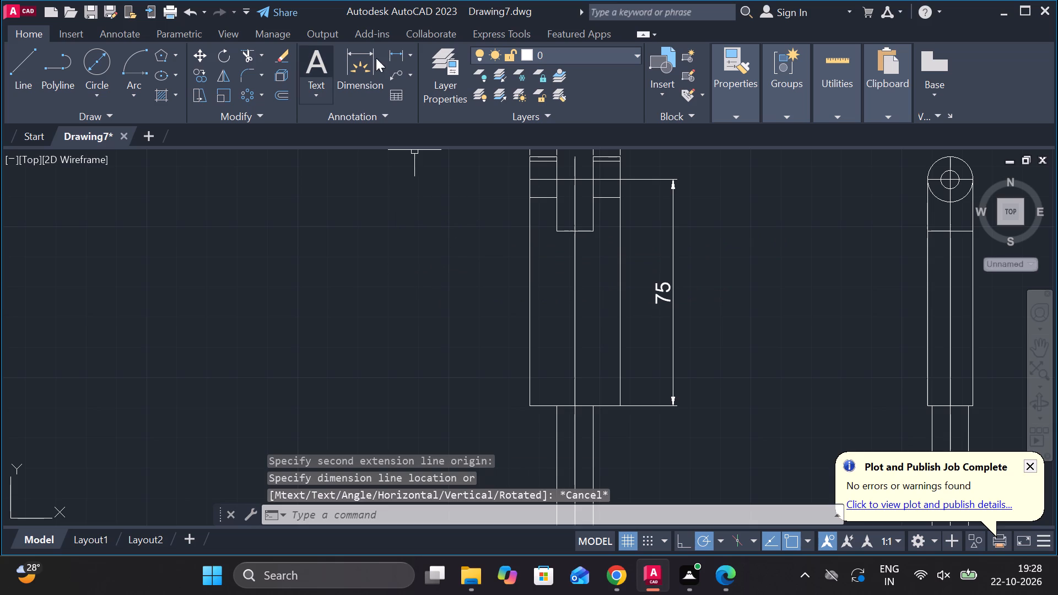
# Dimension the vertical distance from the fork's horizontal hole centre line to the slot bottom, placed left of the view.
pyautogui.click(395, 61)
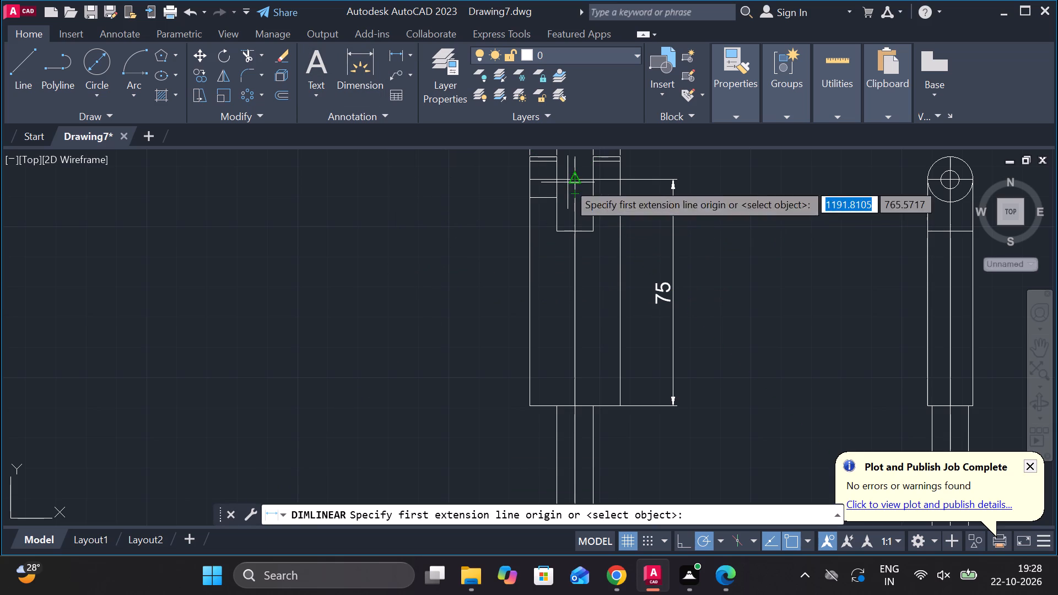
pyautogui.click(566, 182)
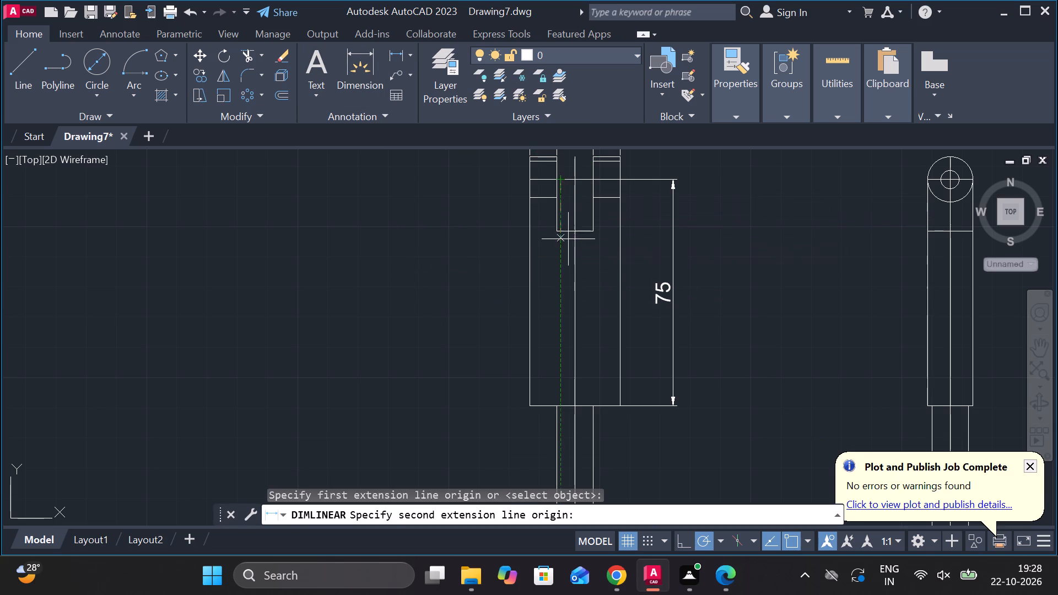
pyautogui.click(568, 230)
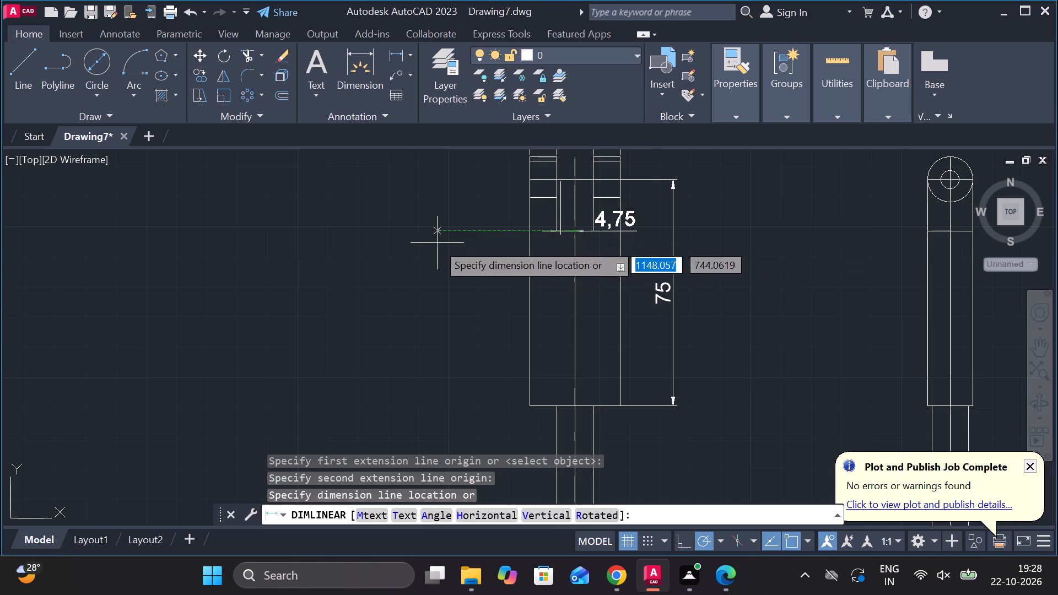
pyautogui.click(484, 209)
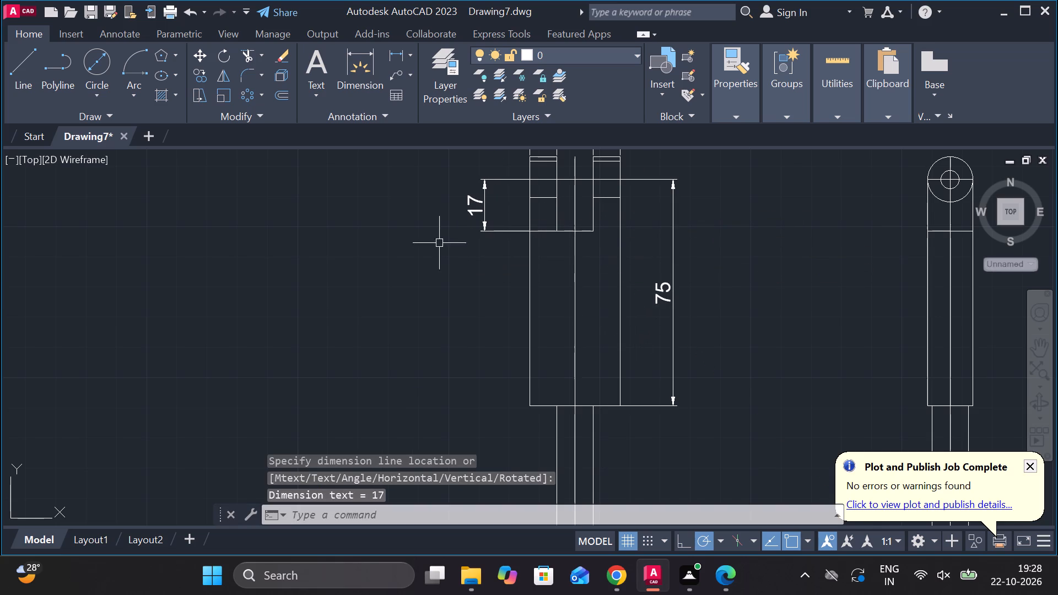
# Add a vertical linear dimension between the two hole edge lines on the fork's right prong, placed just inside the body length dimension.
pyautogui.click(391, 55)
pyautogui.scroll(-2, 593, 175)
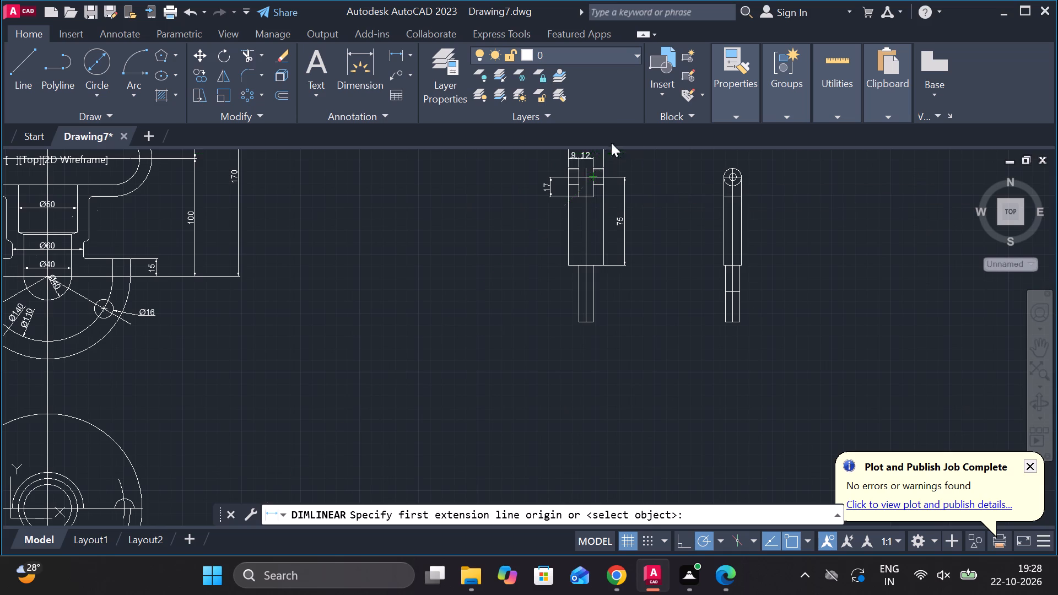
pyautogui.scroll(3, 611, 143)
pyautogui.click(586, 230)
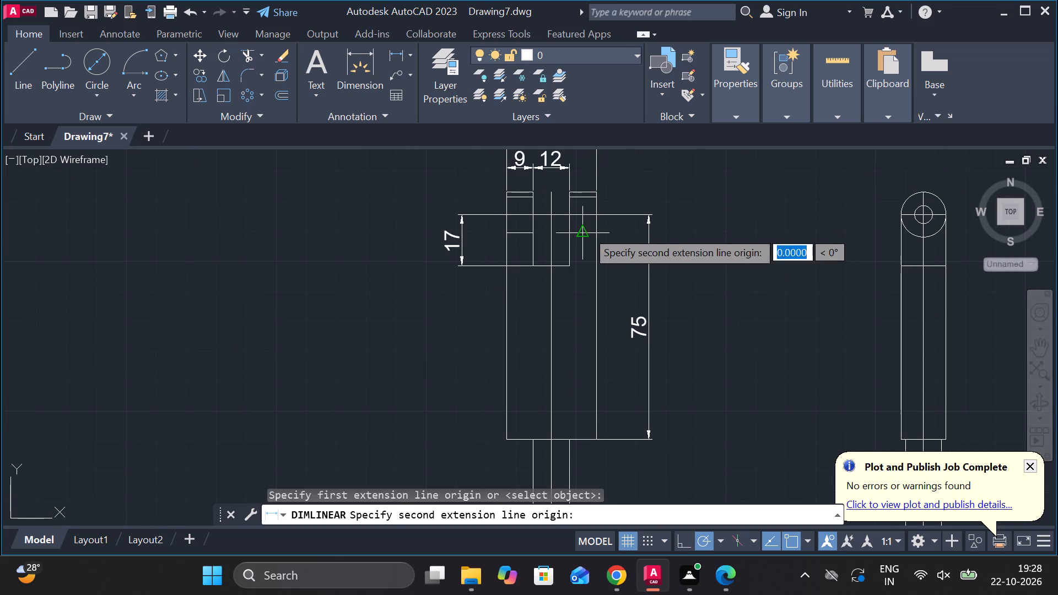
pyautogui.click(582, 198)
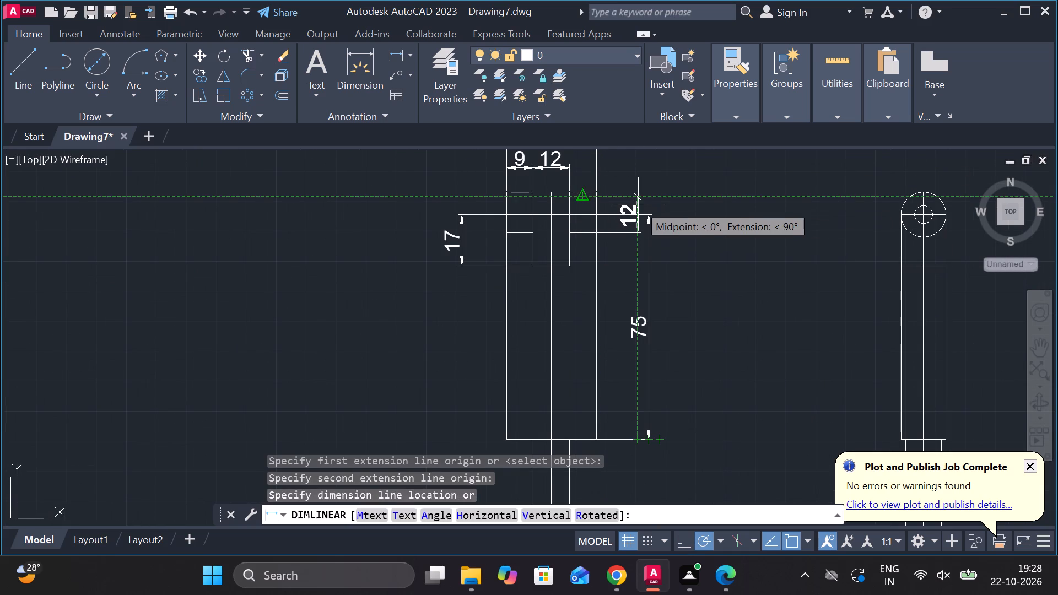
pyautogui.click(638, 204)
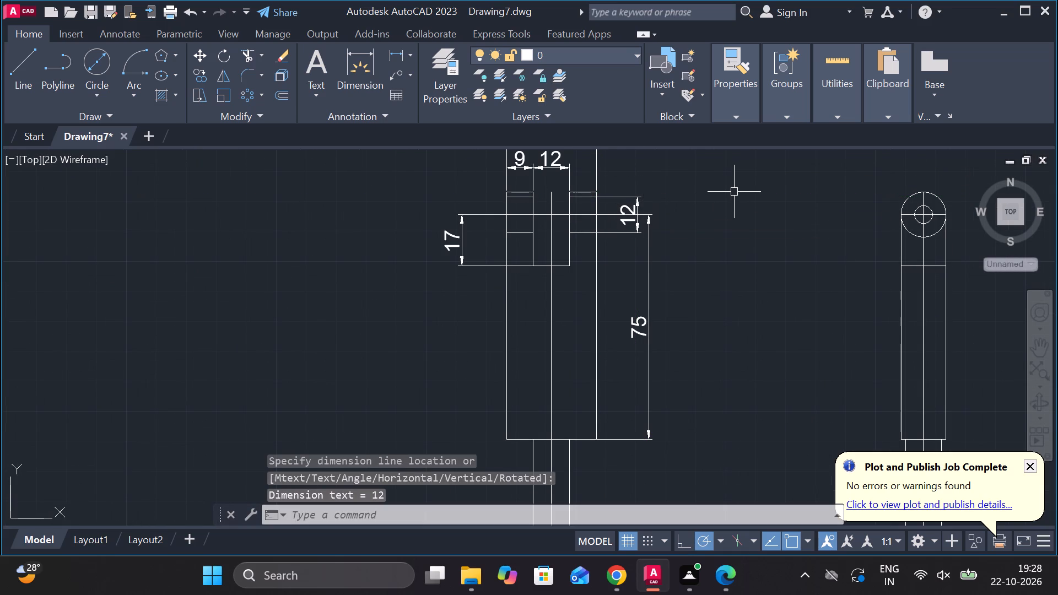
# Copy the bottom edge of the forked view's lower shank 26 units straight up to make a dividing line across the shank.
pyautogui.scroll(-1, 581, 352)
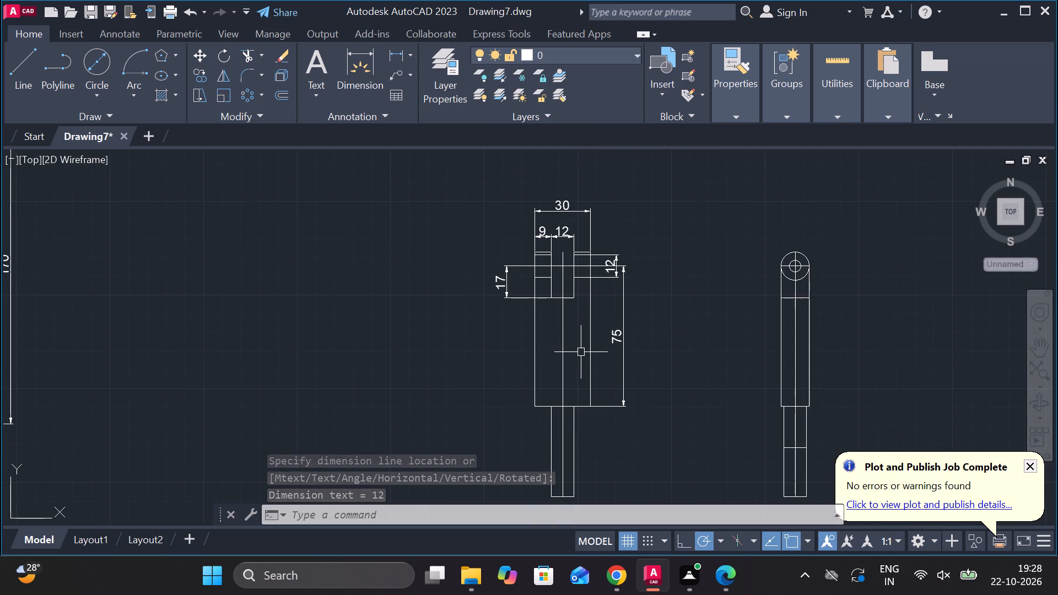
pyautogui.scroll(-1, 581, 352)
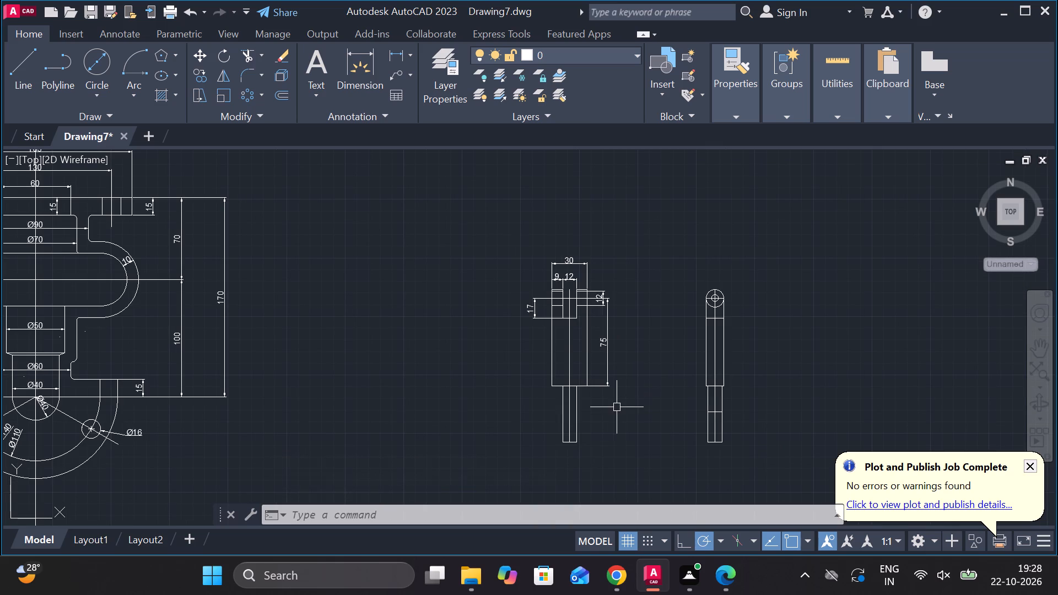
pyautogui.scroll(2, 609, 418)
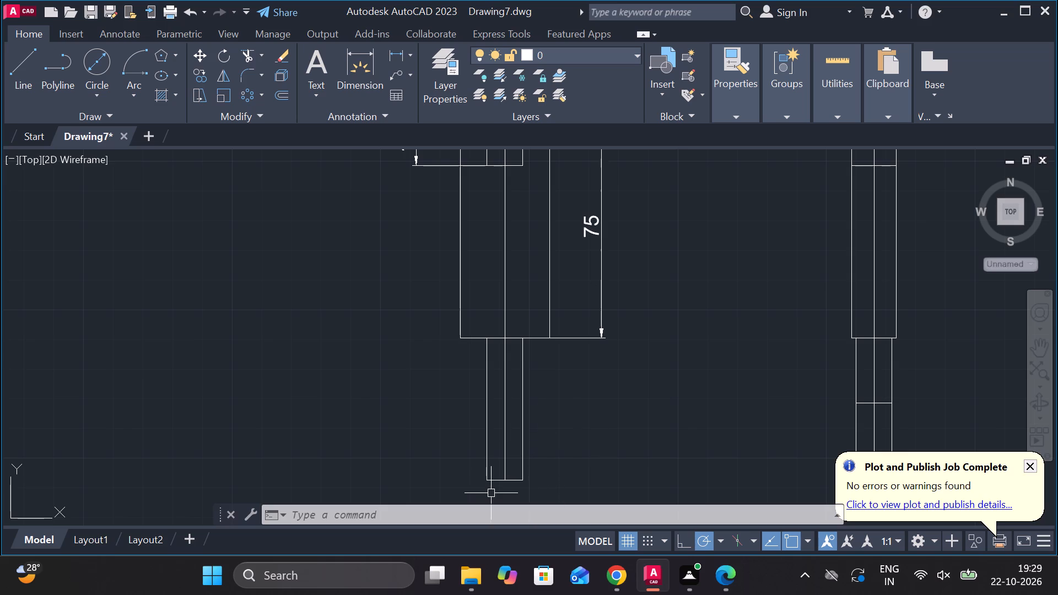
pyautogui.press('Escape')
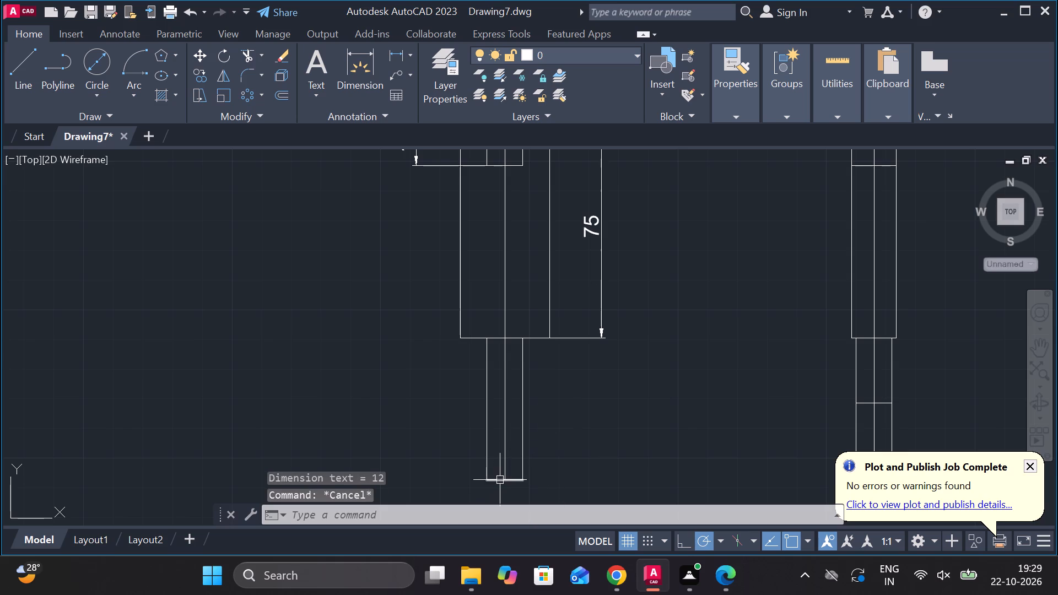
pyautogui.click(499, 480)
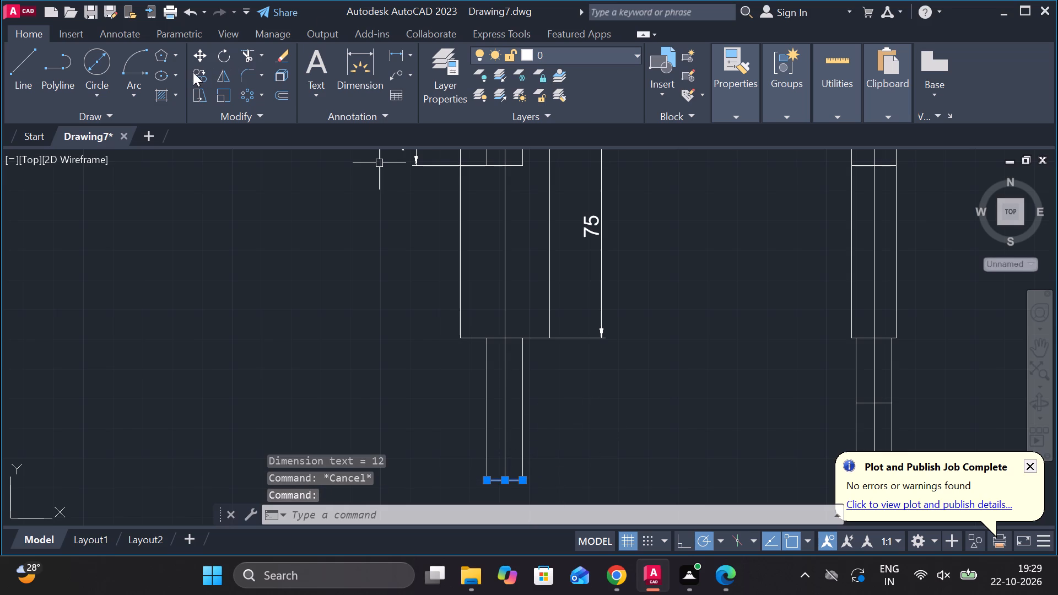
pyautogui.click(193, 72)
pyautogui.click(509, 483)
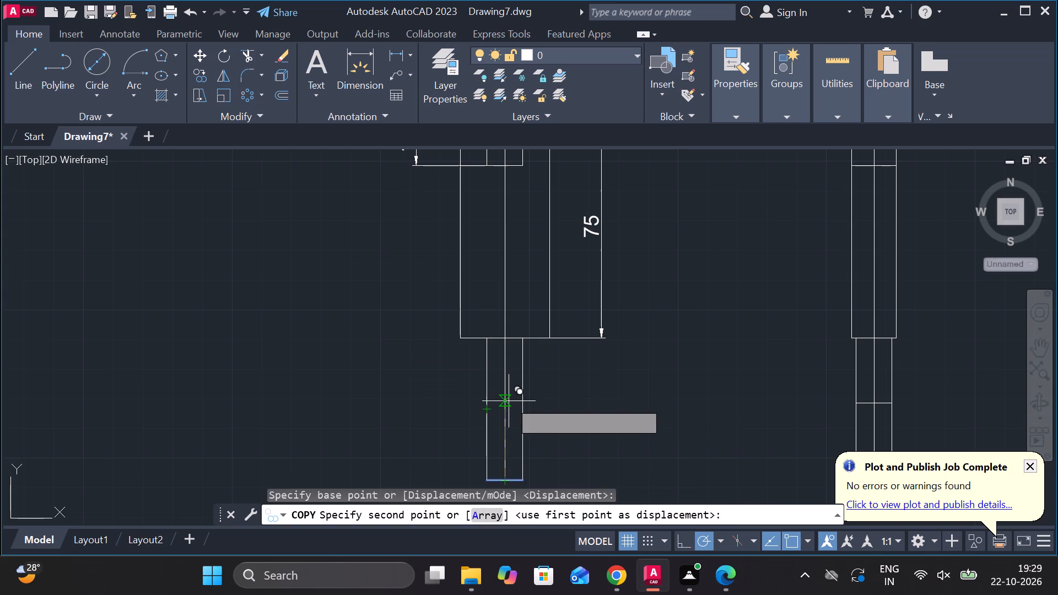
pyautogui.press('2')
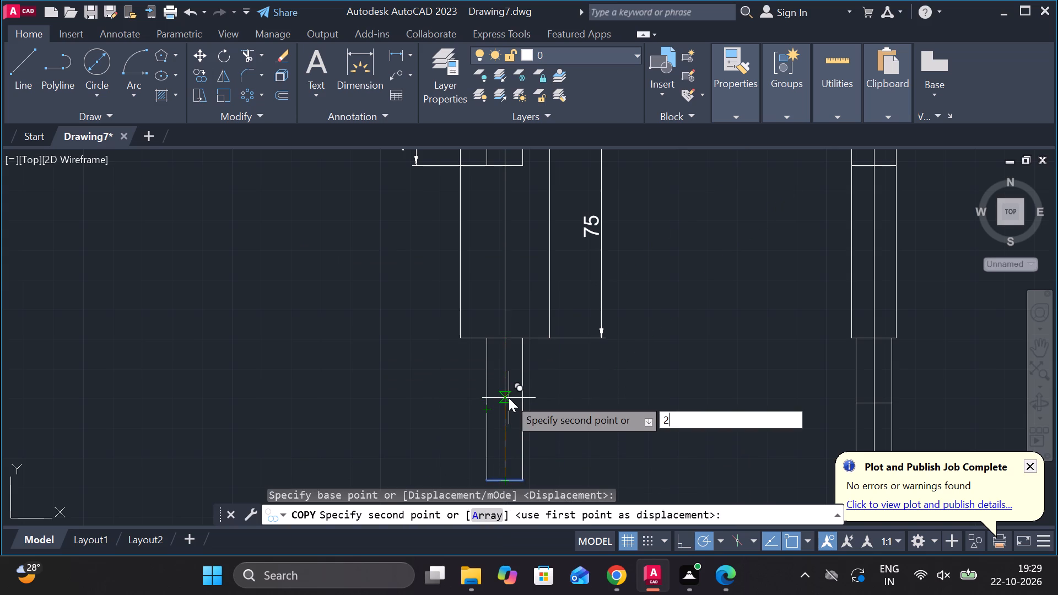
pyautogui.press('6')
pyautogui.press('Return')
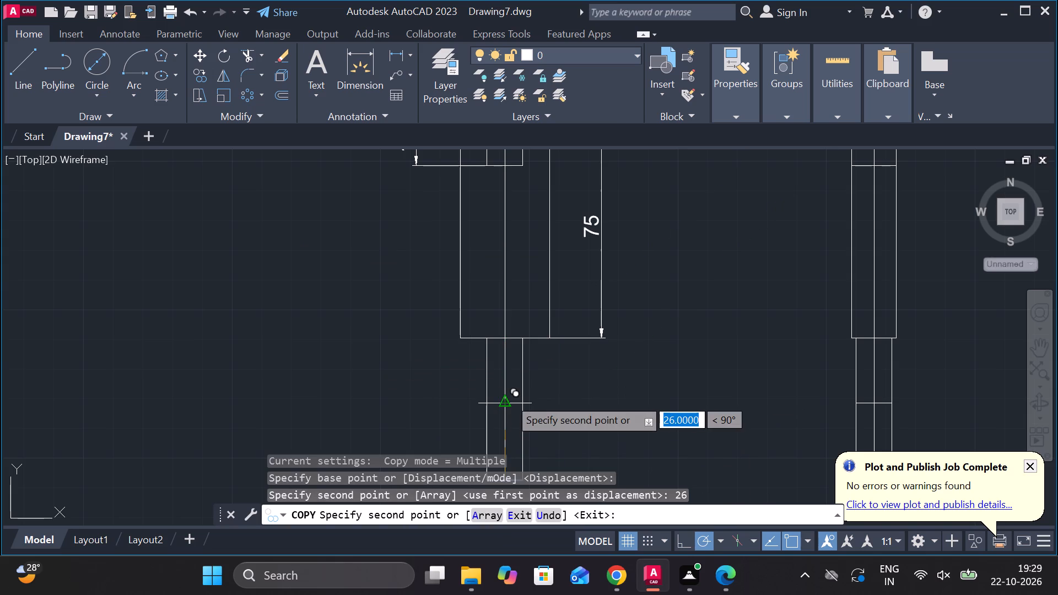
pyautogui.press('Escape')
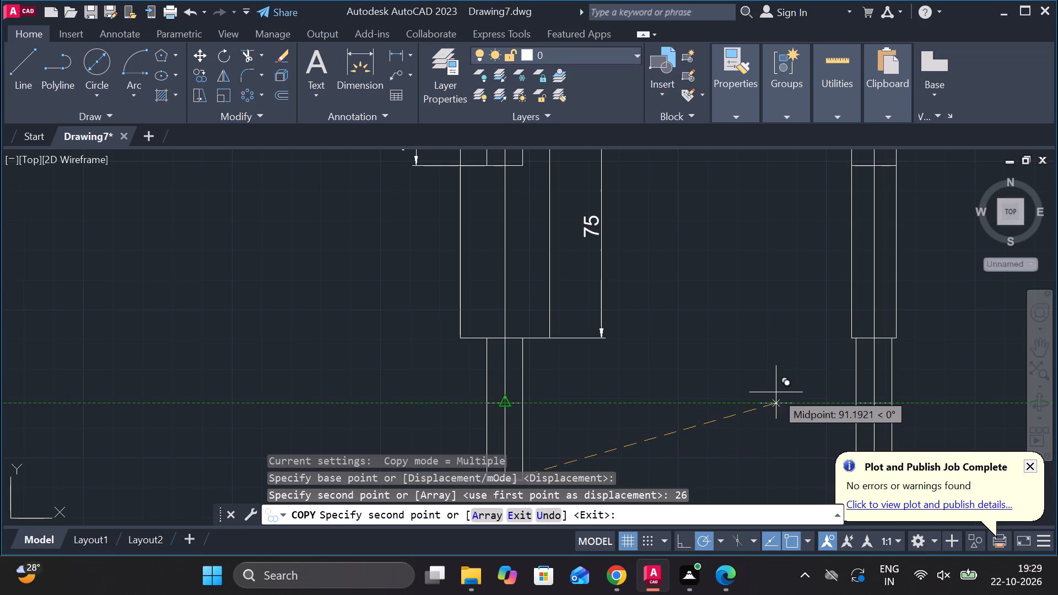
# Dimension the shank's upper section vertically, from the body's lower edge to the dividing line, placed right of the forked view.
pyautogui.scroll(-2, 580, 371)
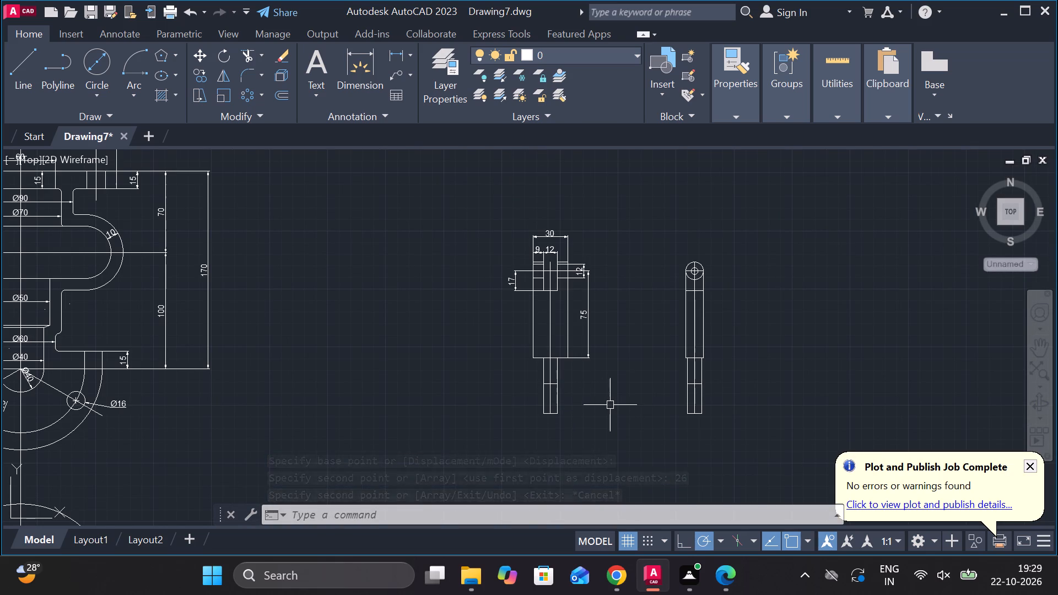
pyautogui.click(393, 55)
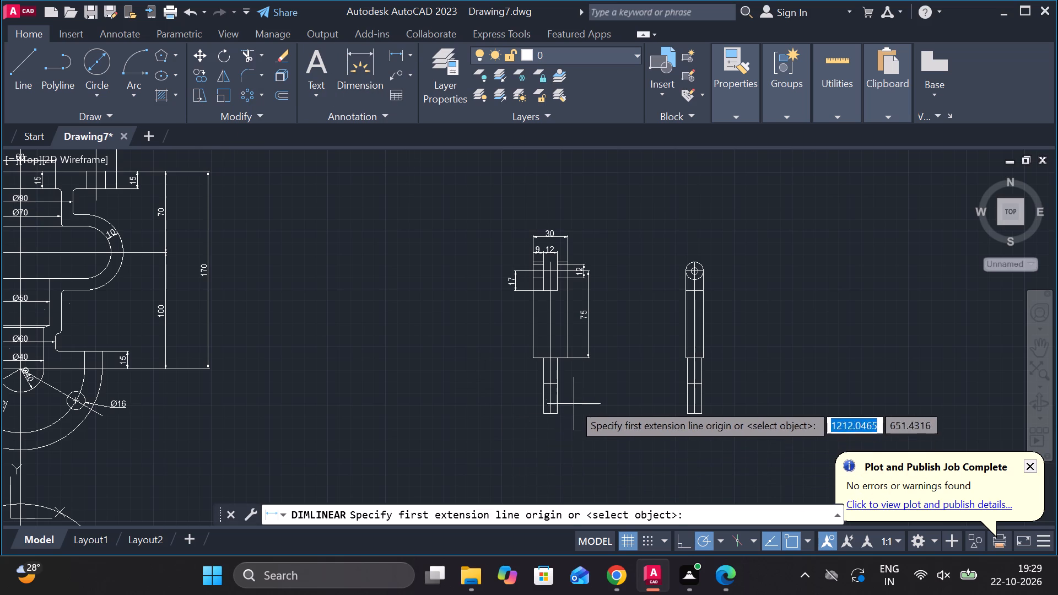
pyautogui.scroll(2, 558, 358)
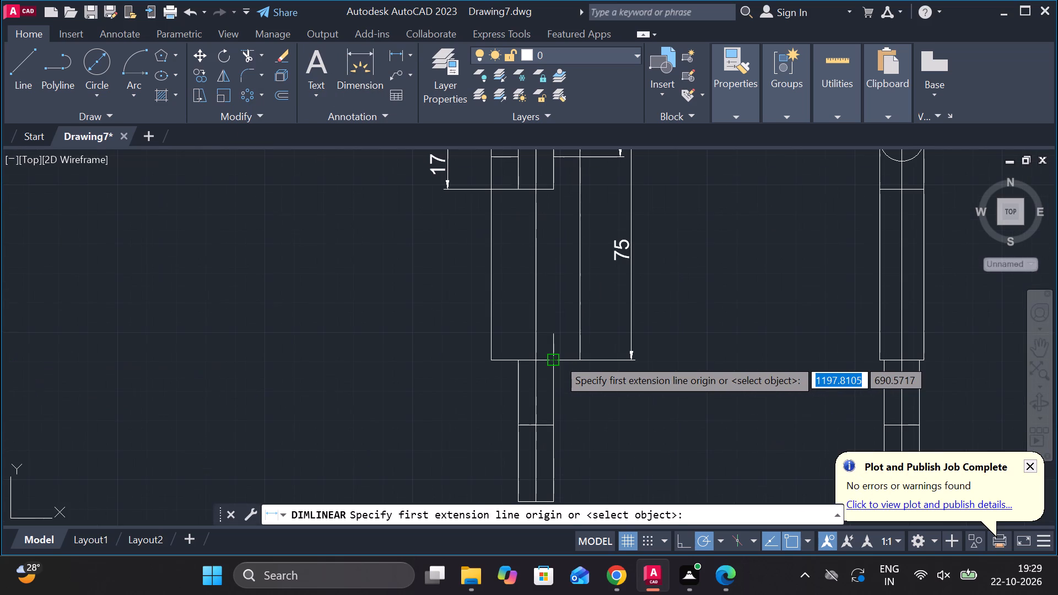
pyautogui.click(558, 358)
pyautogui.click(554, 424)
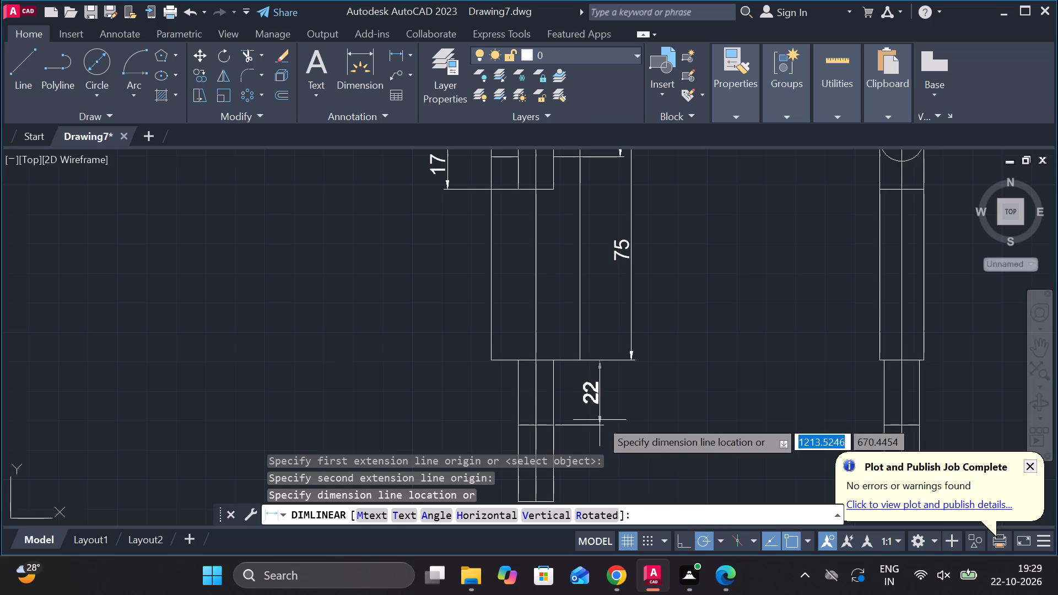
pyautogui.click(609, 419)
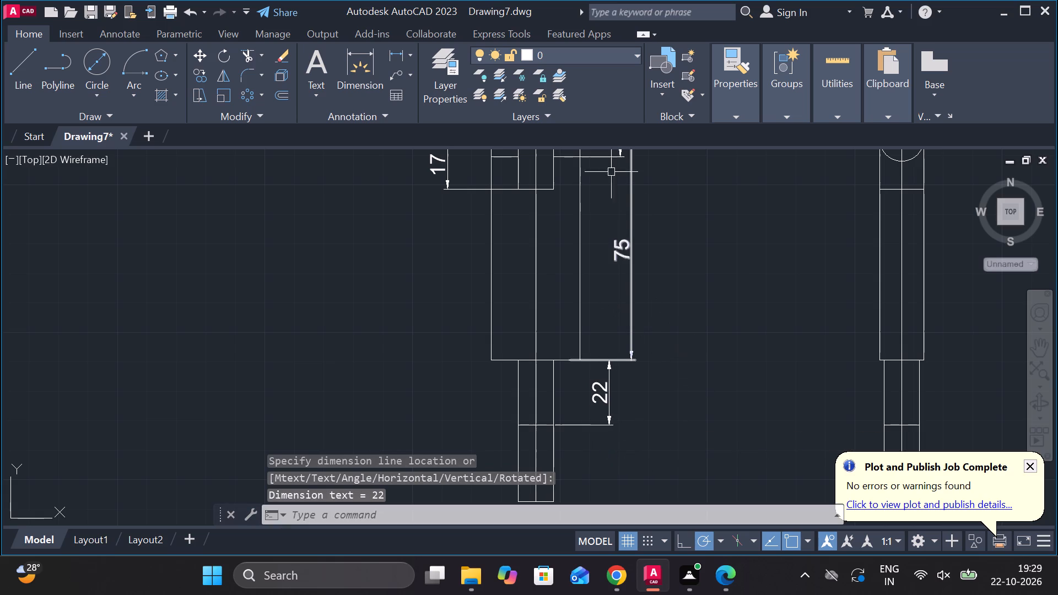
# Dimension the shank's lower section vertically, from the dividing line to the bottom edge, below the upper section's dimension.
pyautogui.click(402, 59)
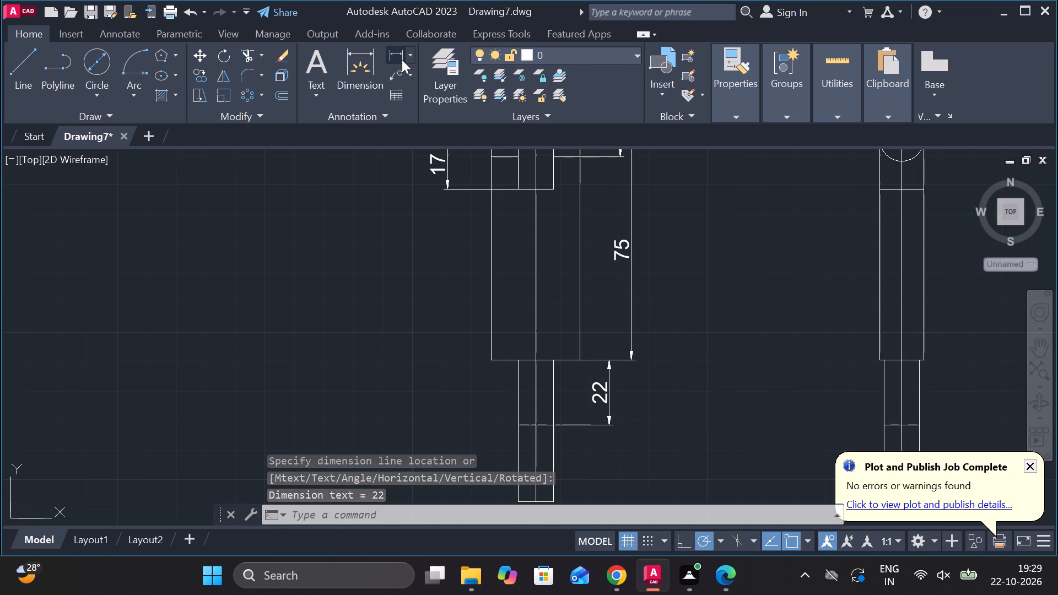
pyautogui.click(539, 425)
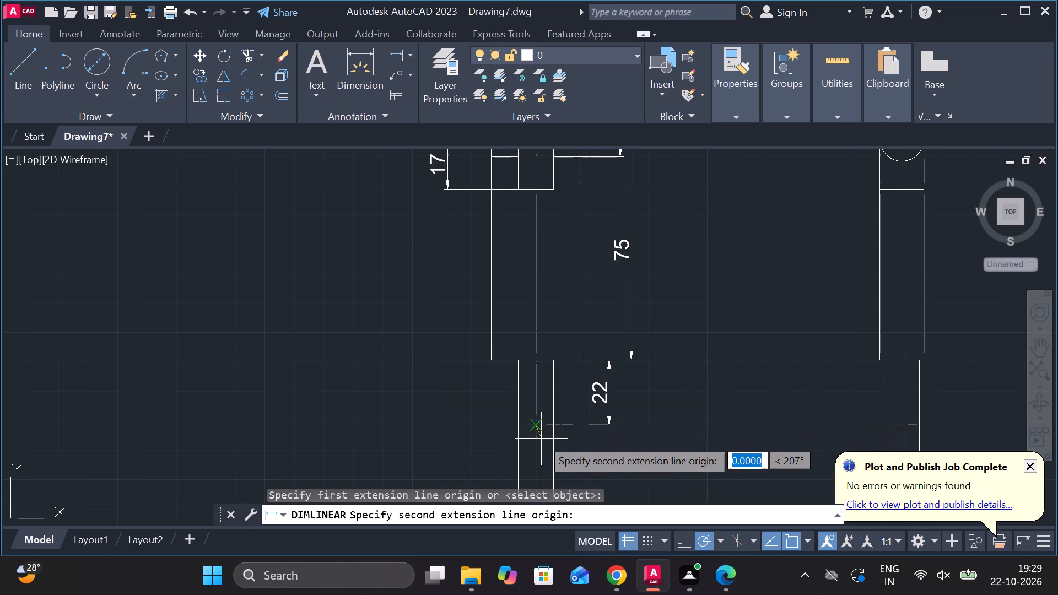
pyautogui.scroll(3, 541, 461)
pyautogui.scroll(-3, 541, 461)
pyautogui.scroll(-1, 575, 310)
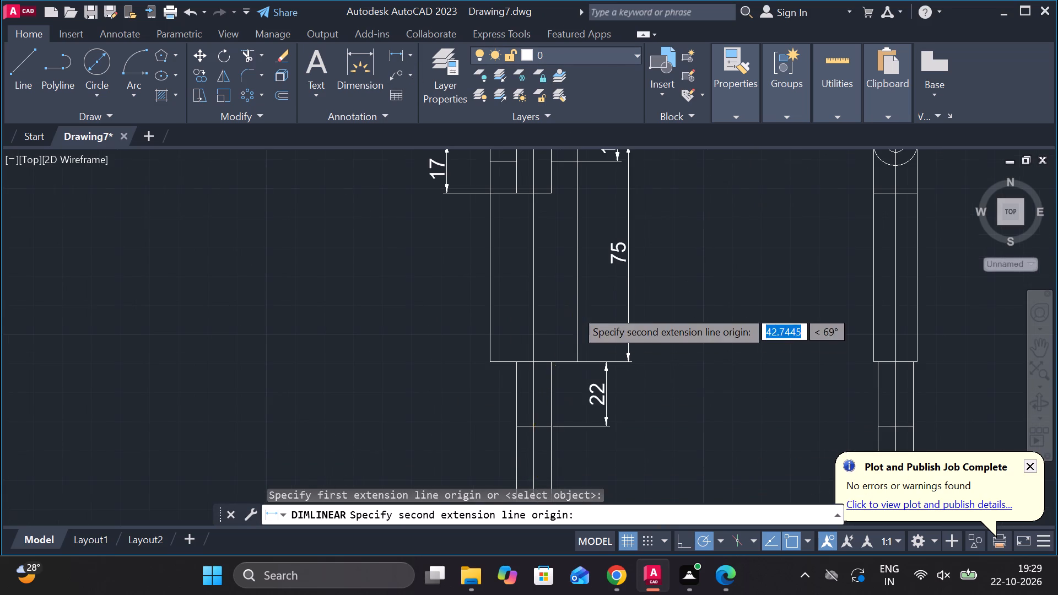
pyautogui.scroll(-2, 575, 310)
pyautogui.scroll(3, 568, 388)
pyautogui.click(555, 266)
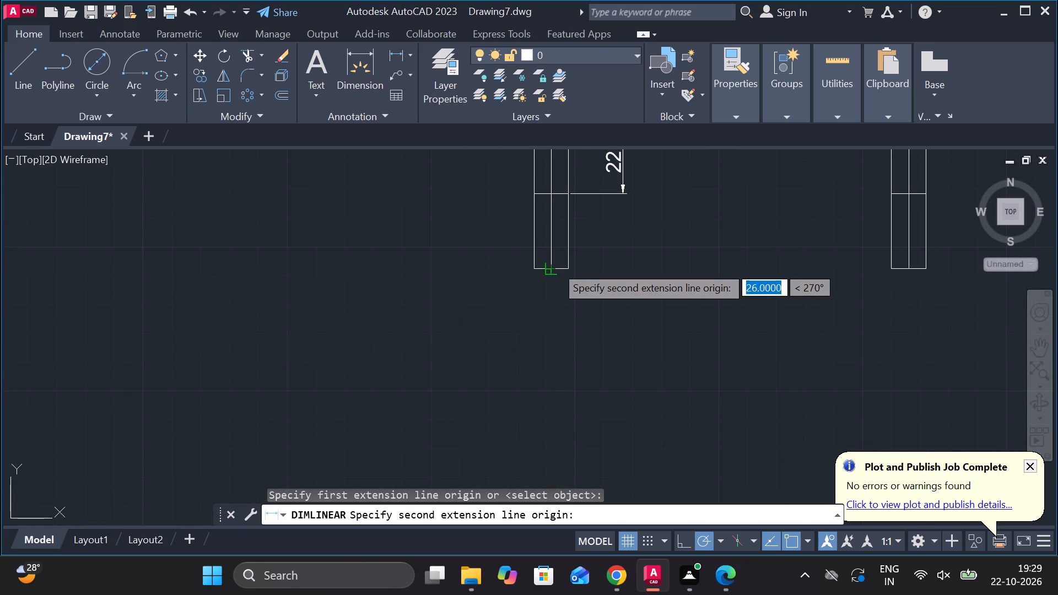
pyautogui.click(623, 261)
# Dimension the shank's full length from the body's lower edge to the bottom edge, lined up beneath the body length dimension.
pyautogui.scroll(-2, 711, 342)
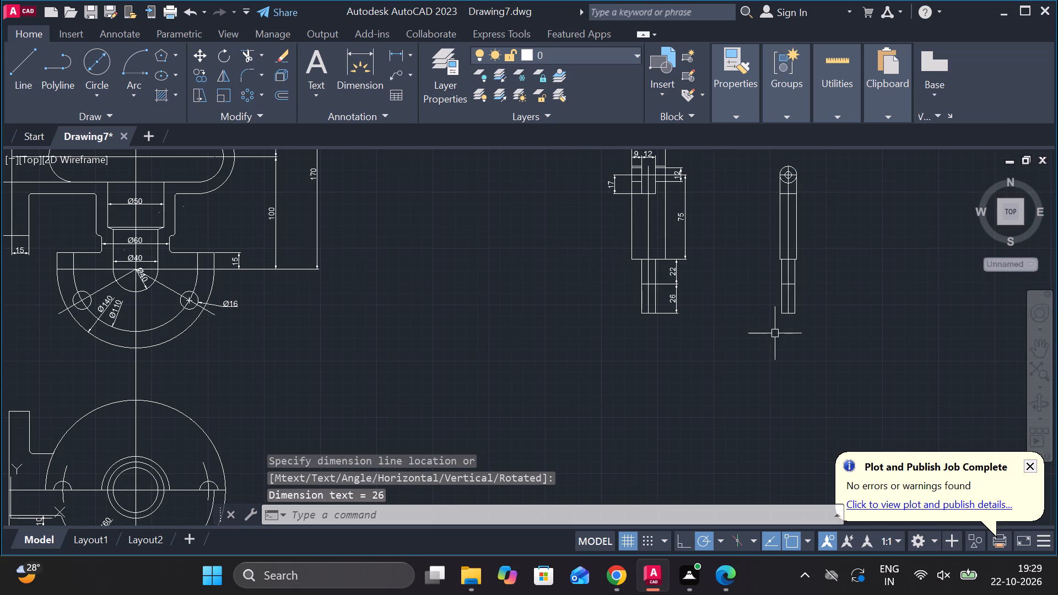
pyautogui.click(398, 57)
pyautogui.click(665, 259)
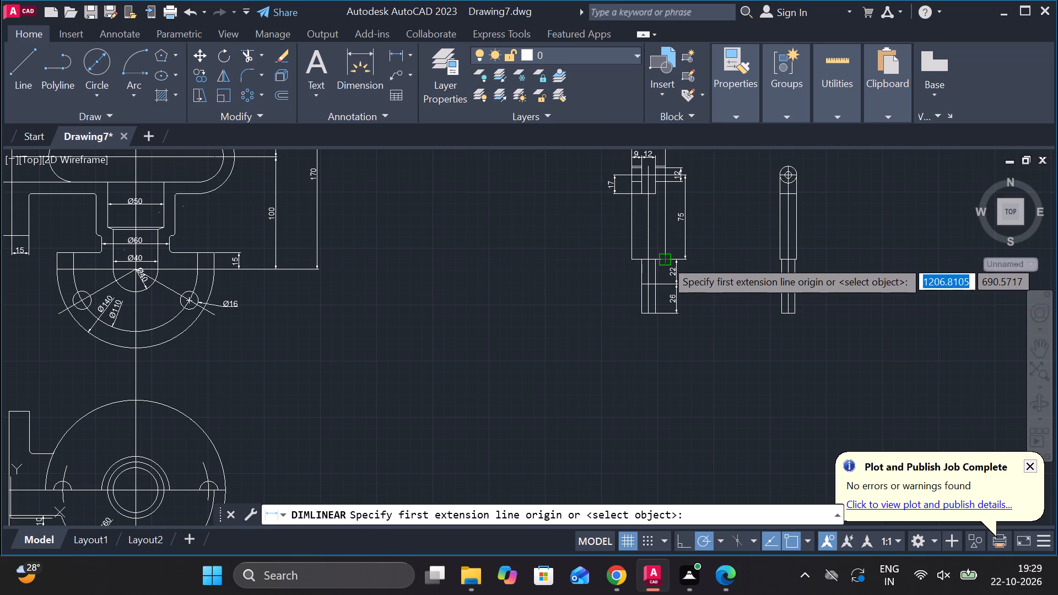
pyautogui.click(655, 311)
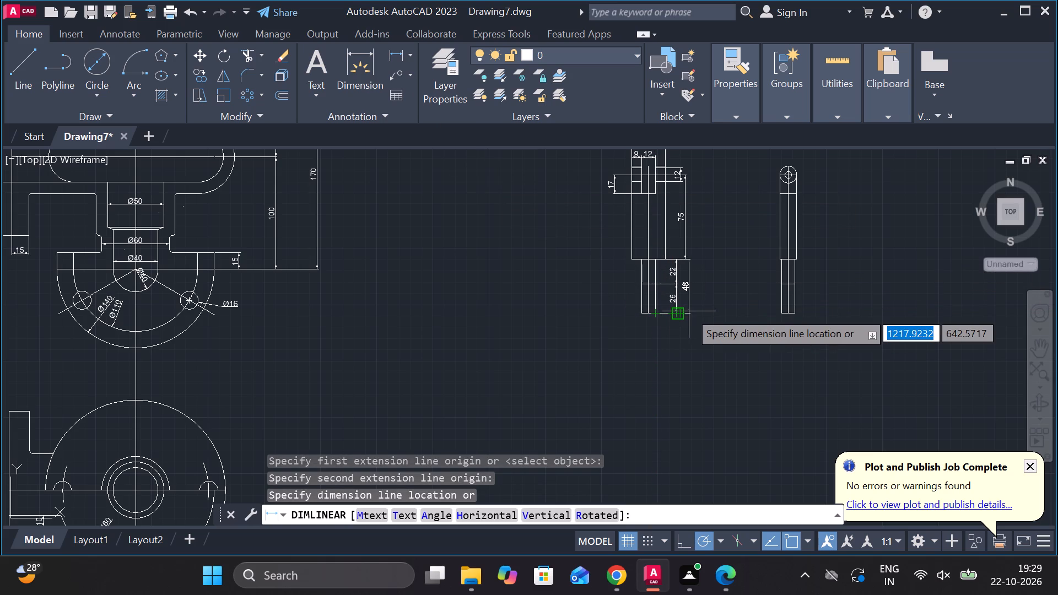
pyautogui.scroll(2, 695, 311)
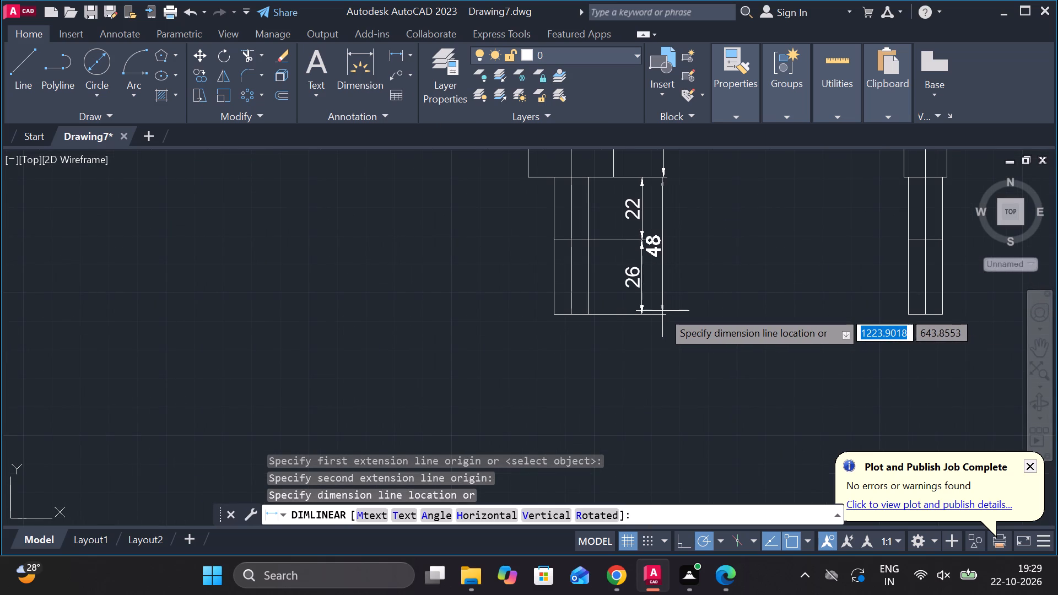
pyautogui.click(663, 311)
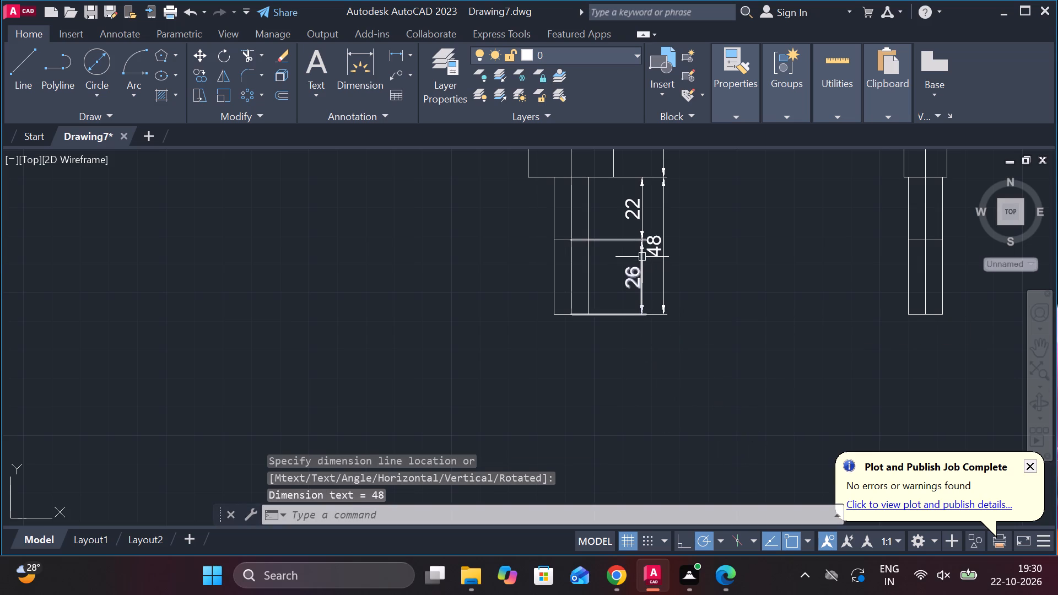
# Move the shank's lower section dimension closer to the shank and align the upper section dimension with it.
pyautogui.click(633, 277)
pyautogui.click(633, 277)
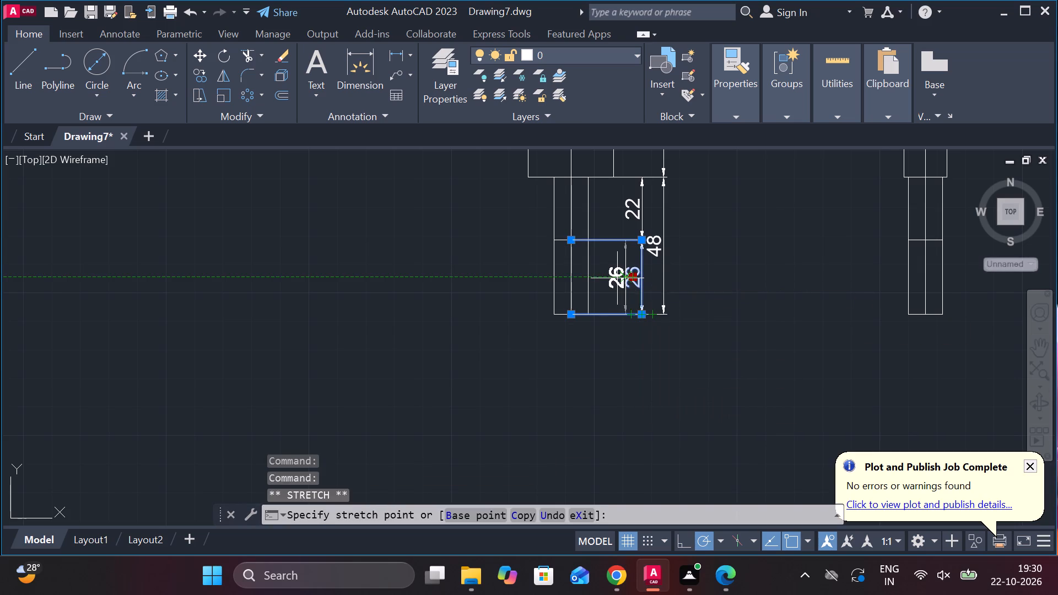
pyautogui.click(616, 278)
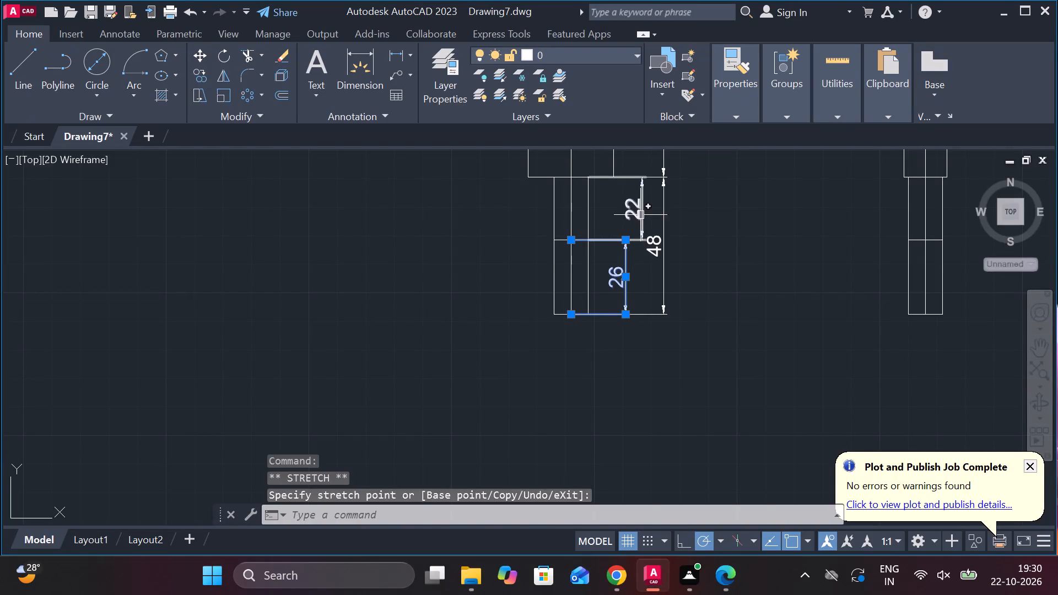
pyautogui.click(639, 212)
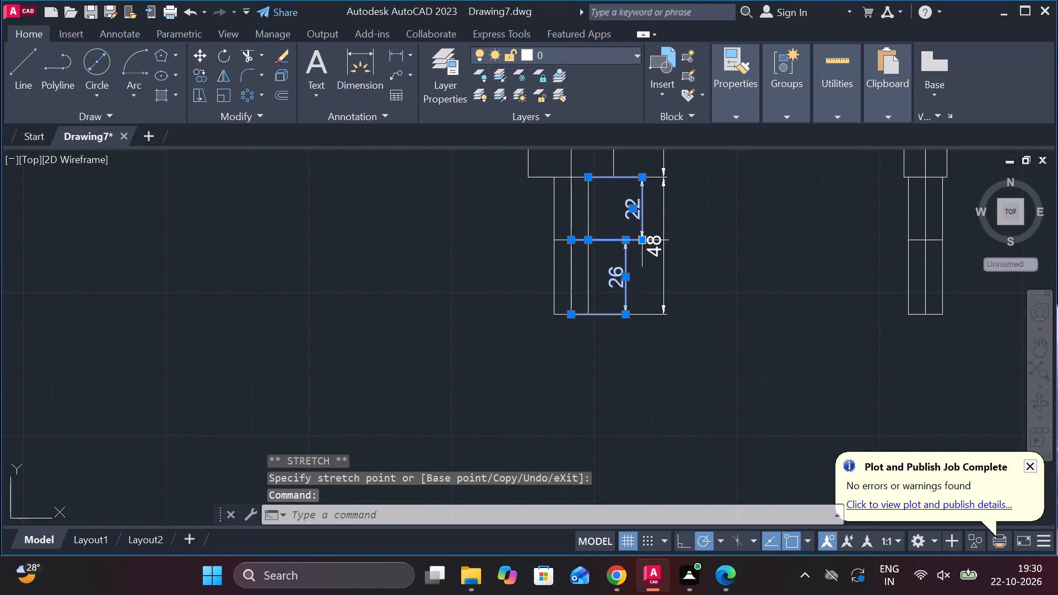
pyautogui.click(641, 241)
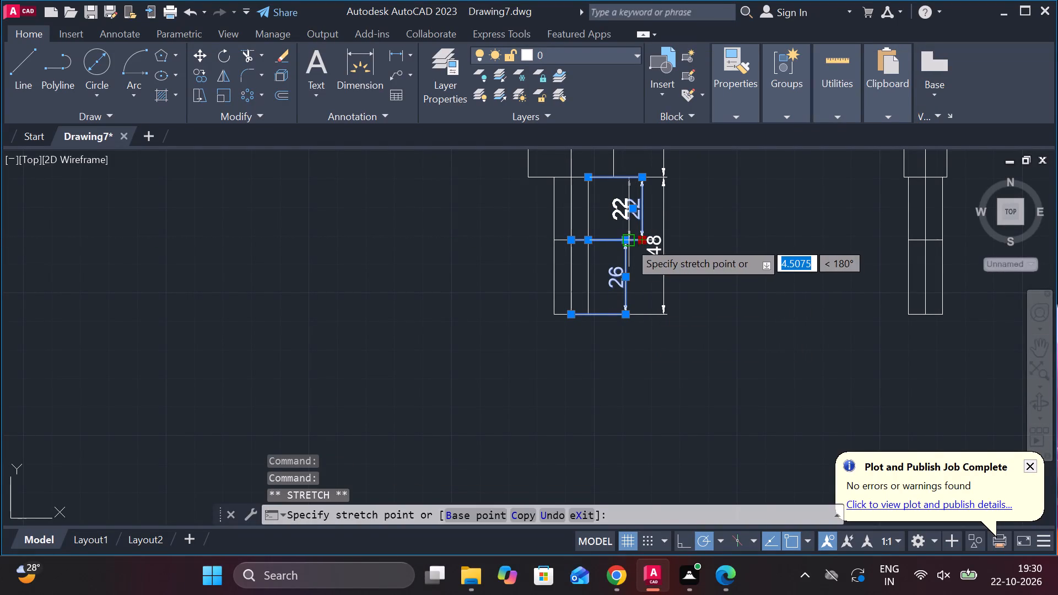
pyautogui.click(625, 241)
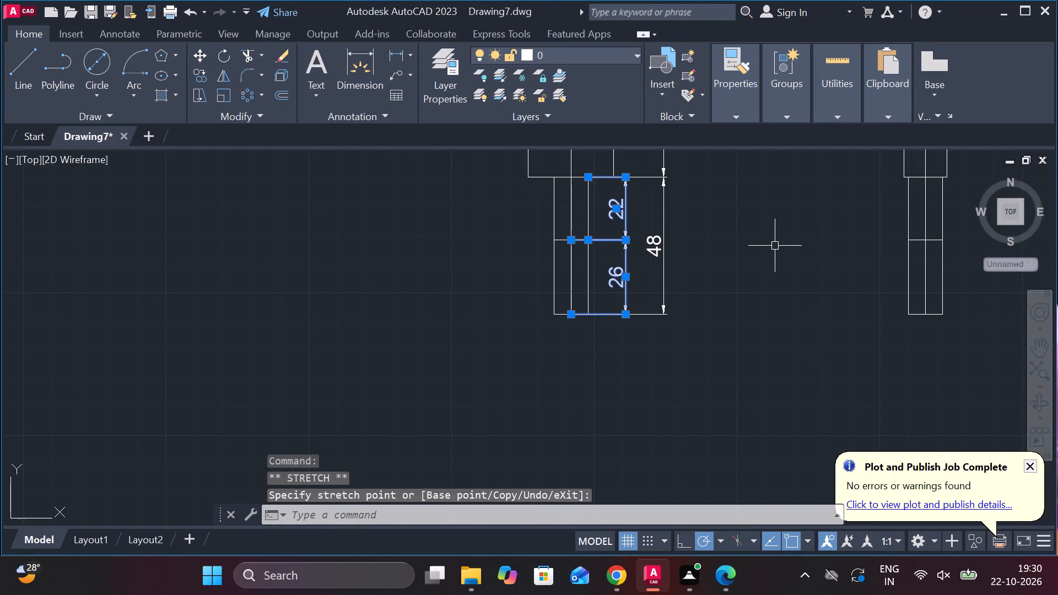
pyautogui.press('Escape')
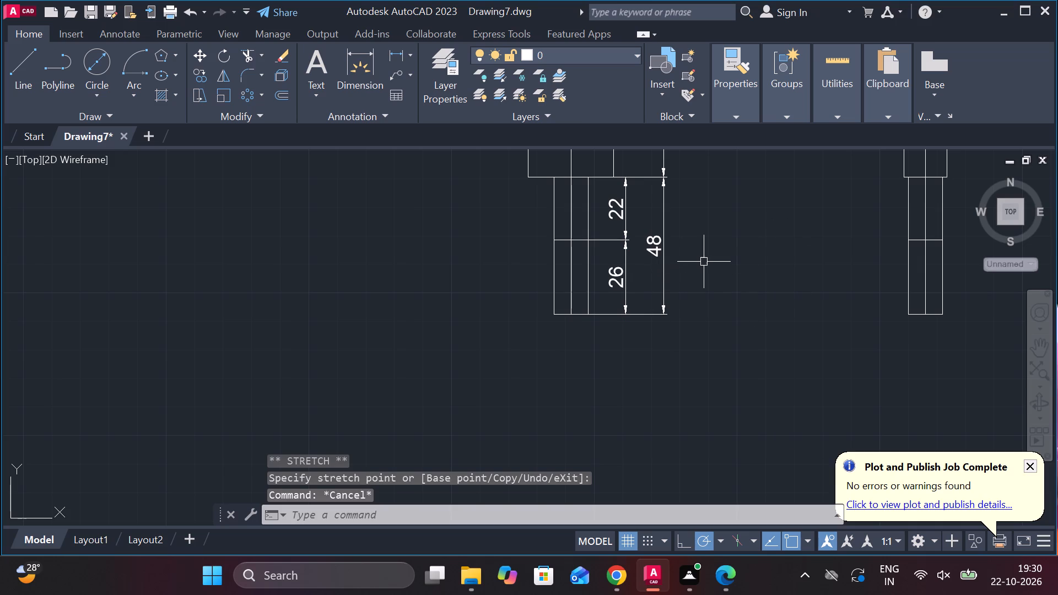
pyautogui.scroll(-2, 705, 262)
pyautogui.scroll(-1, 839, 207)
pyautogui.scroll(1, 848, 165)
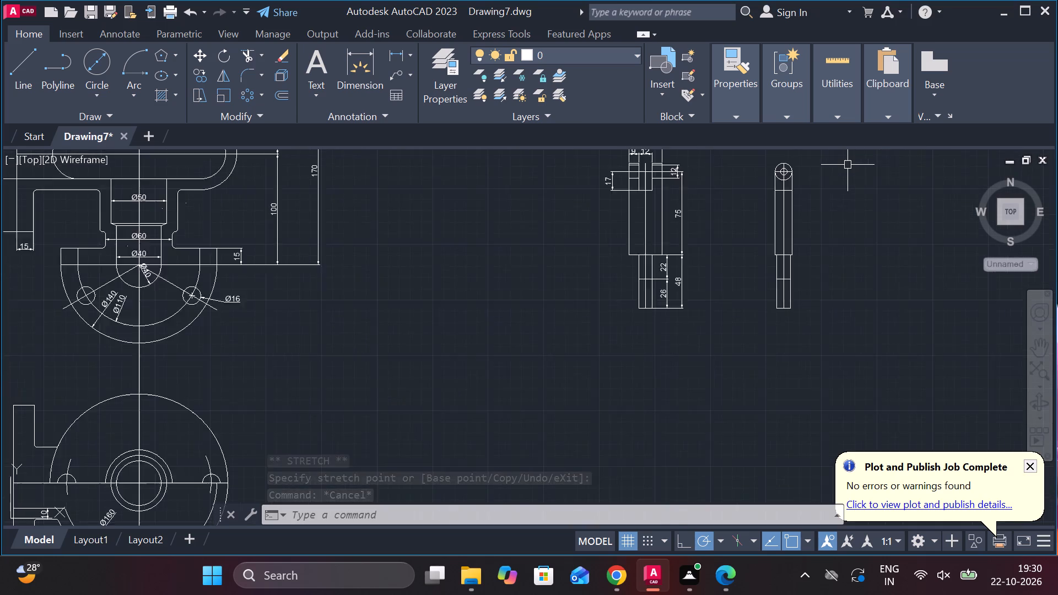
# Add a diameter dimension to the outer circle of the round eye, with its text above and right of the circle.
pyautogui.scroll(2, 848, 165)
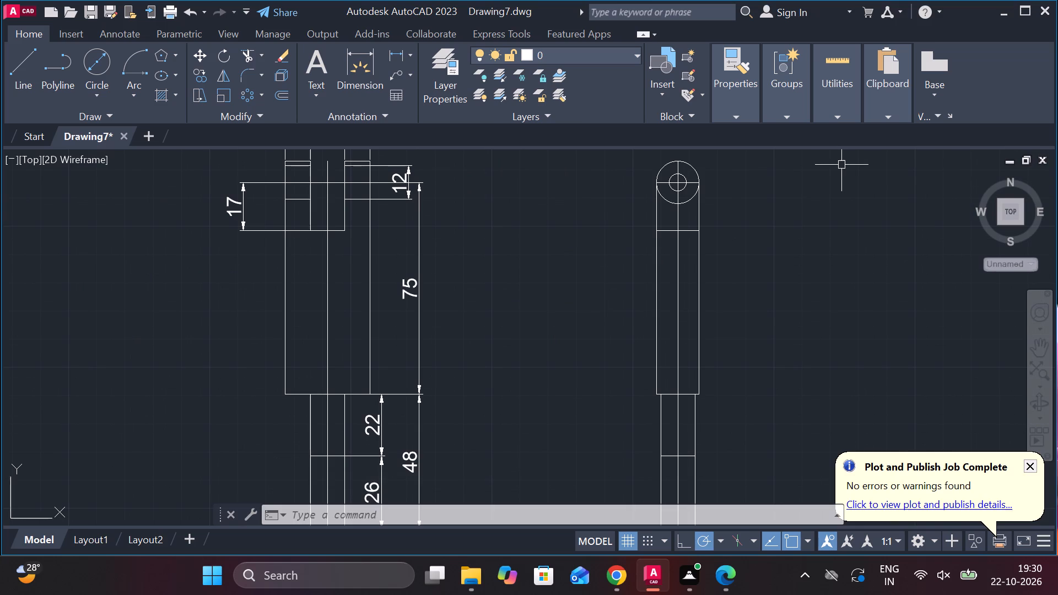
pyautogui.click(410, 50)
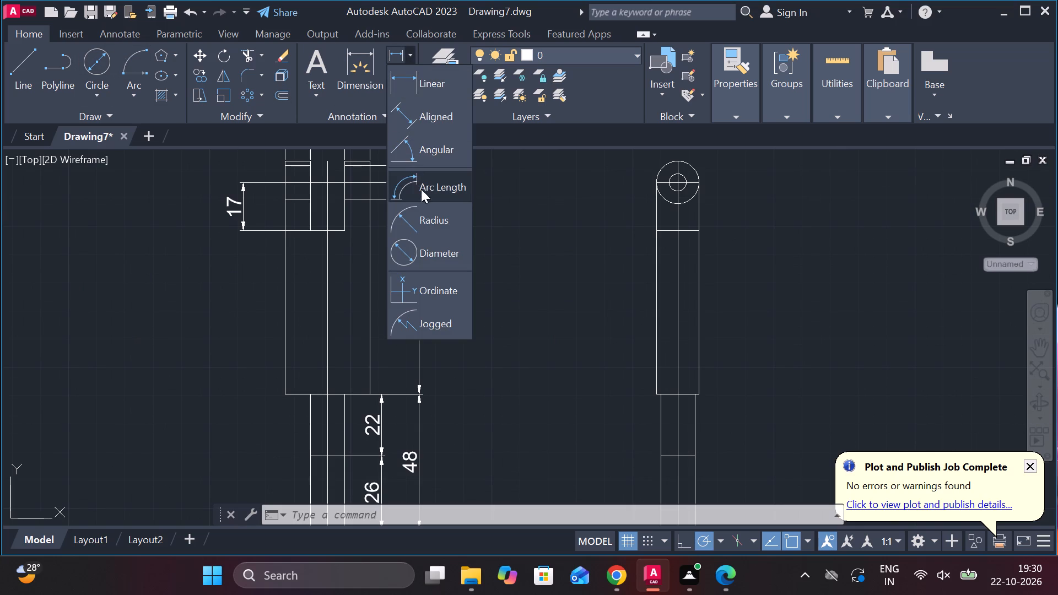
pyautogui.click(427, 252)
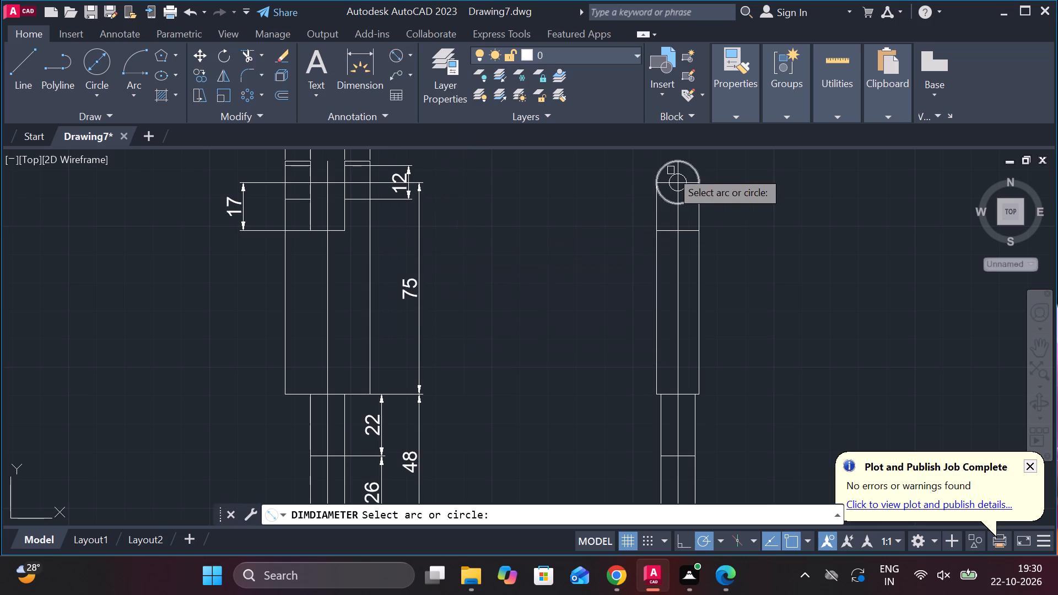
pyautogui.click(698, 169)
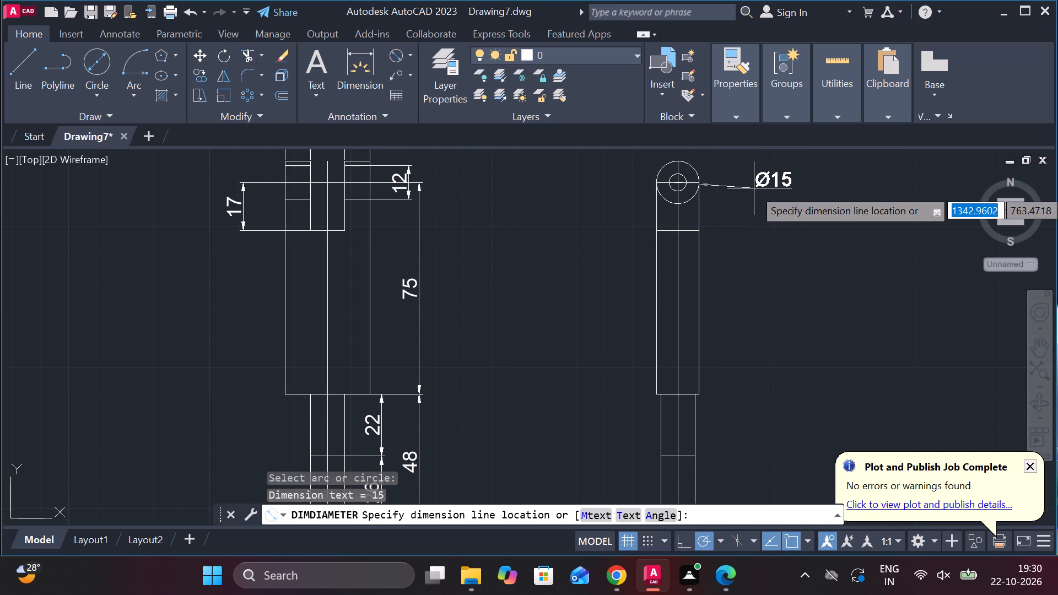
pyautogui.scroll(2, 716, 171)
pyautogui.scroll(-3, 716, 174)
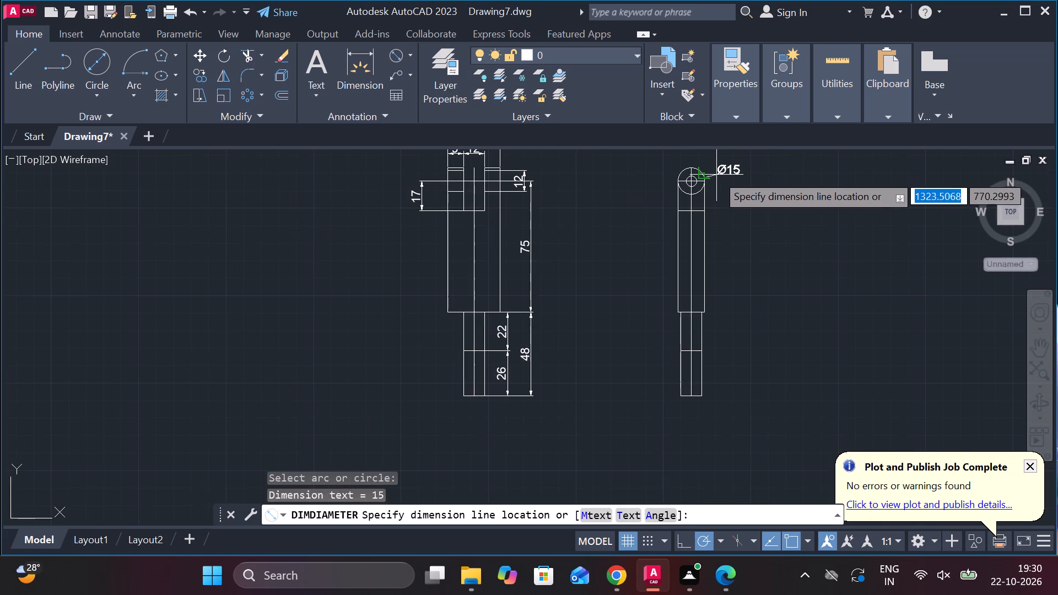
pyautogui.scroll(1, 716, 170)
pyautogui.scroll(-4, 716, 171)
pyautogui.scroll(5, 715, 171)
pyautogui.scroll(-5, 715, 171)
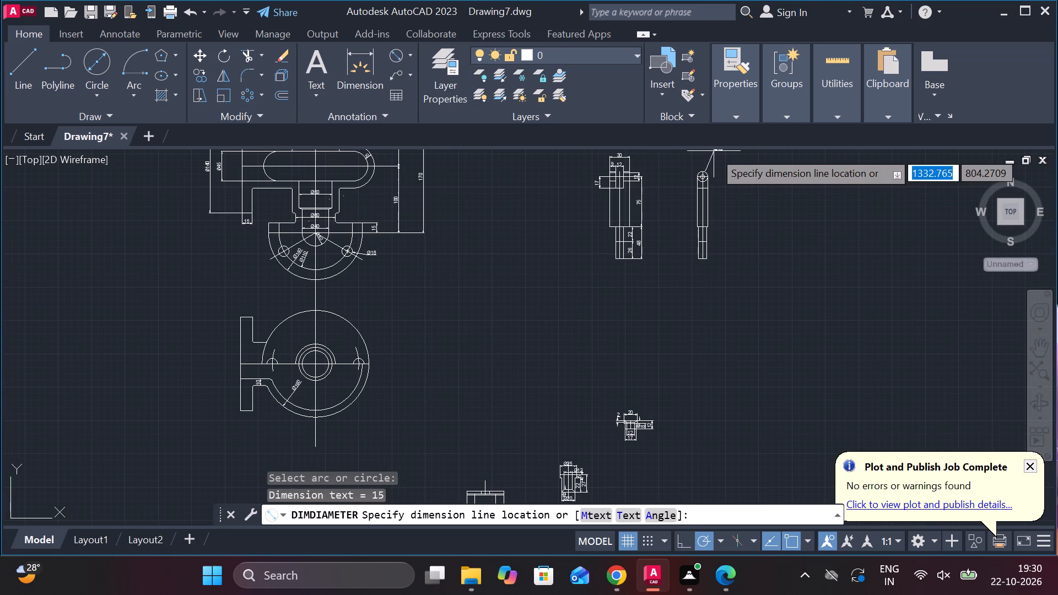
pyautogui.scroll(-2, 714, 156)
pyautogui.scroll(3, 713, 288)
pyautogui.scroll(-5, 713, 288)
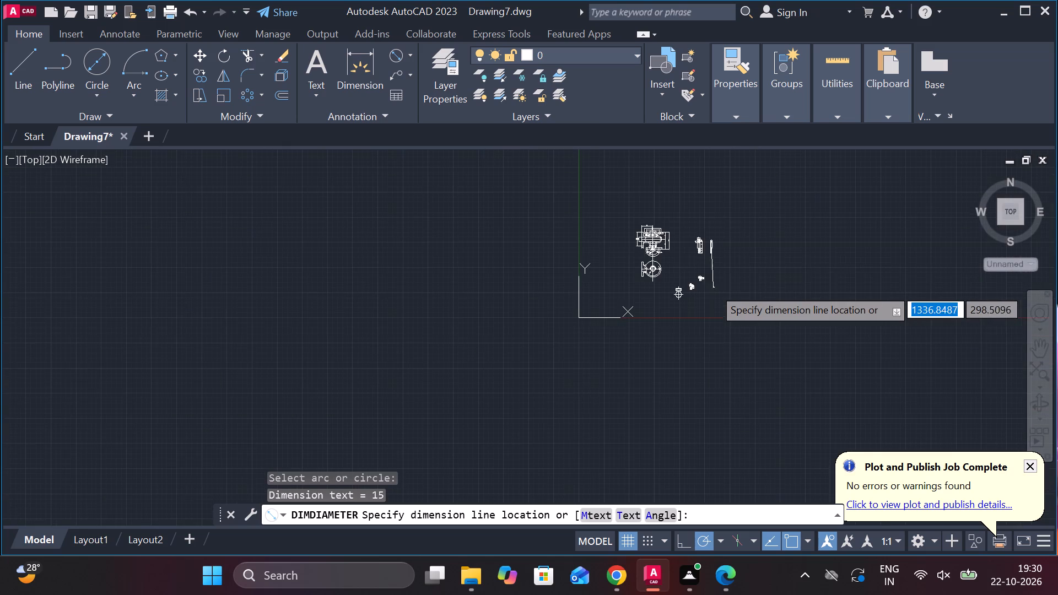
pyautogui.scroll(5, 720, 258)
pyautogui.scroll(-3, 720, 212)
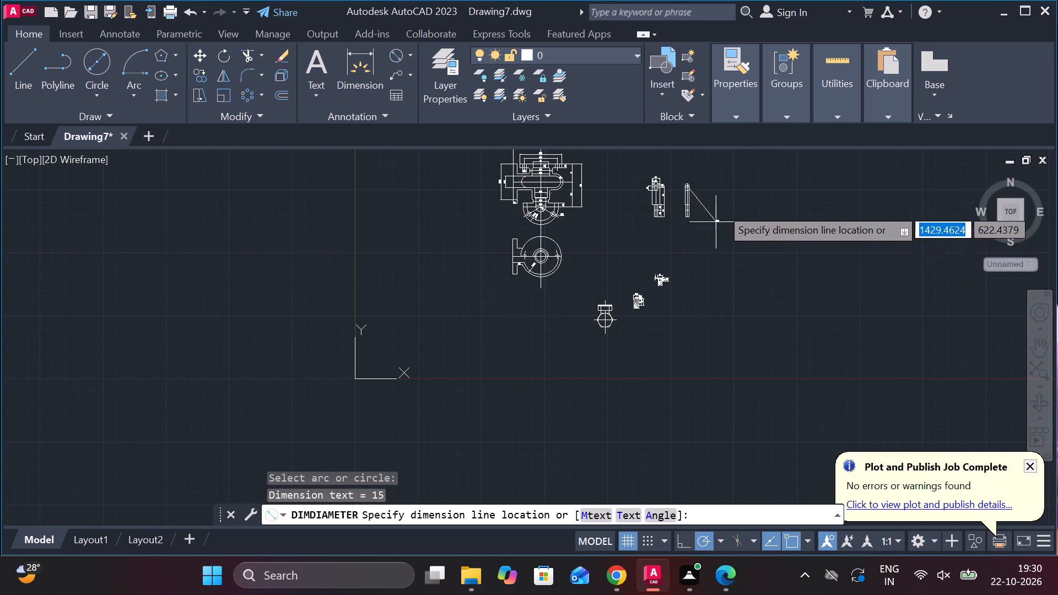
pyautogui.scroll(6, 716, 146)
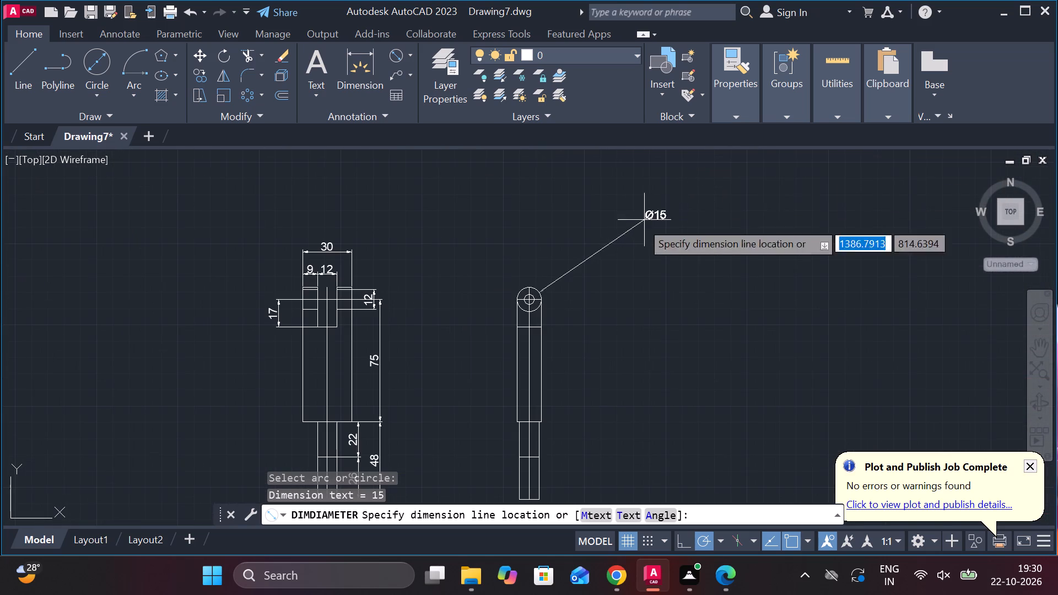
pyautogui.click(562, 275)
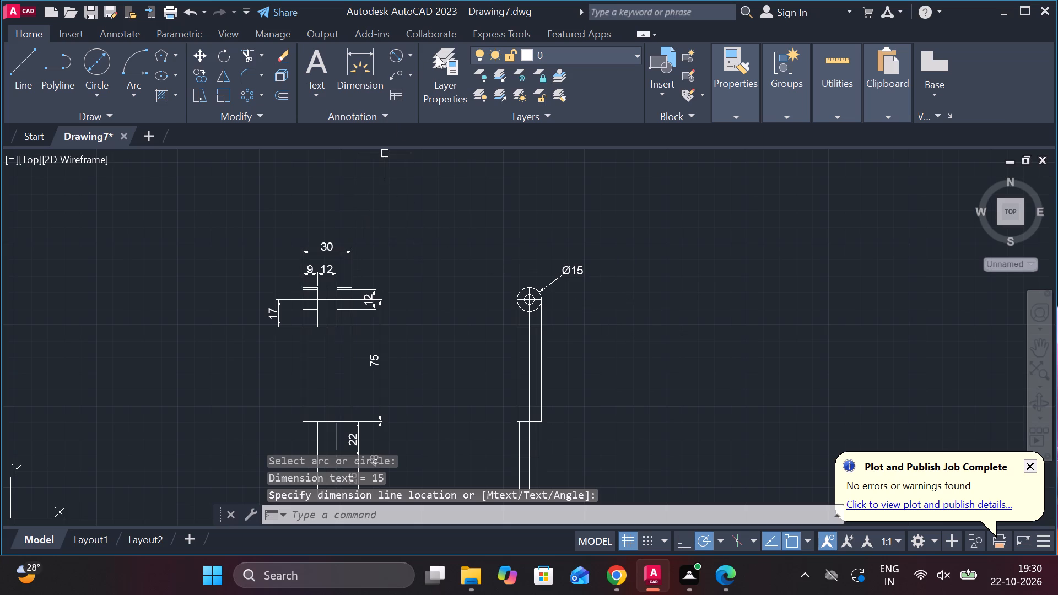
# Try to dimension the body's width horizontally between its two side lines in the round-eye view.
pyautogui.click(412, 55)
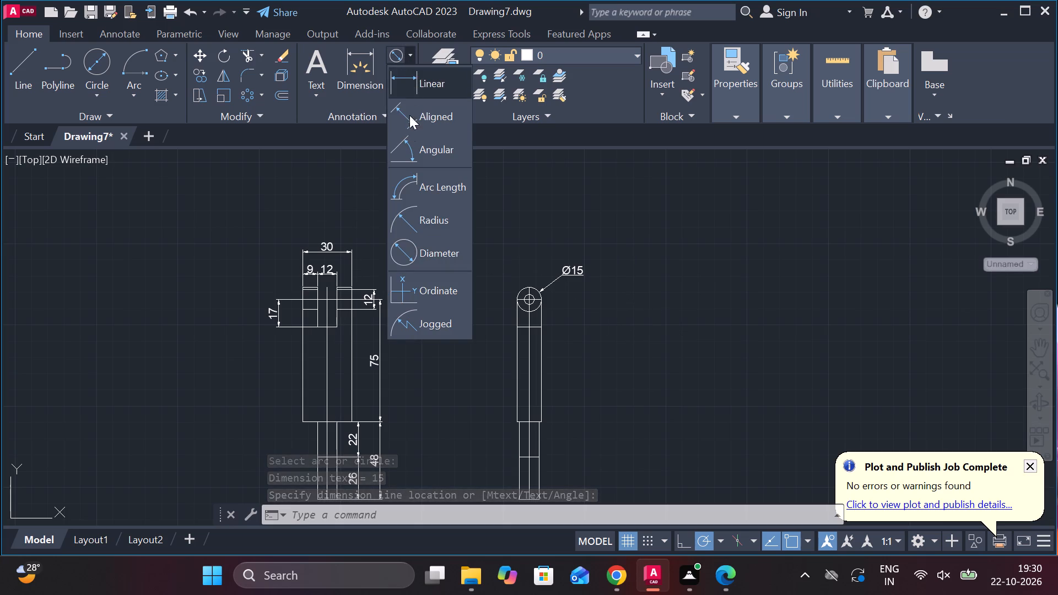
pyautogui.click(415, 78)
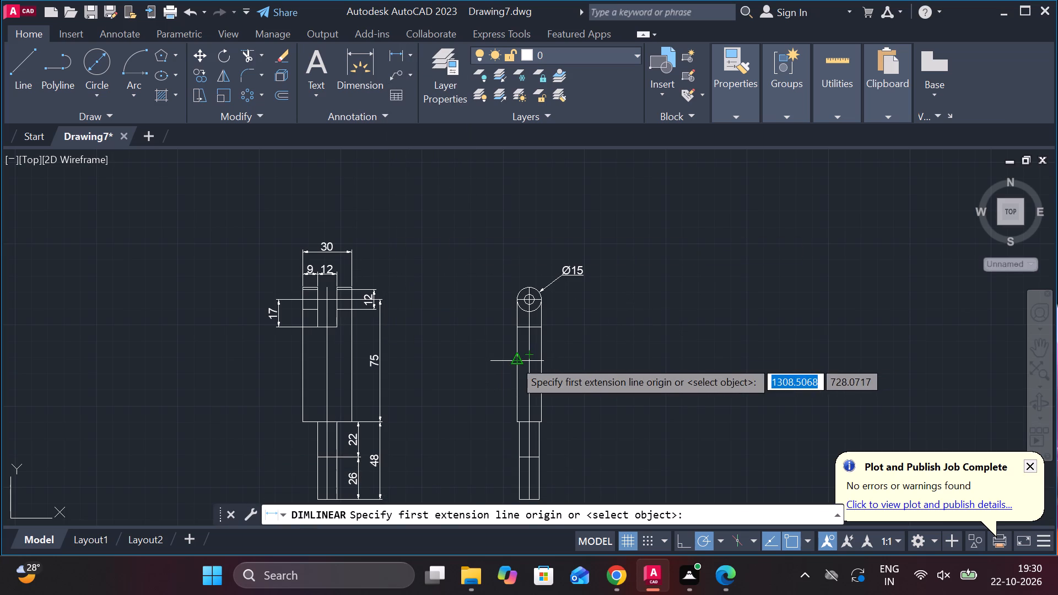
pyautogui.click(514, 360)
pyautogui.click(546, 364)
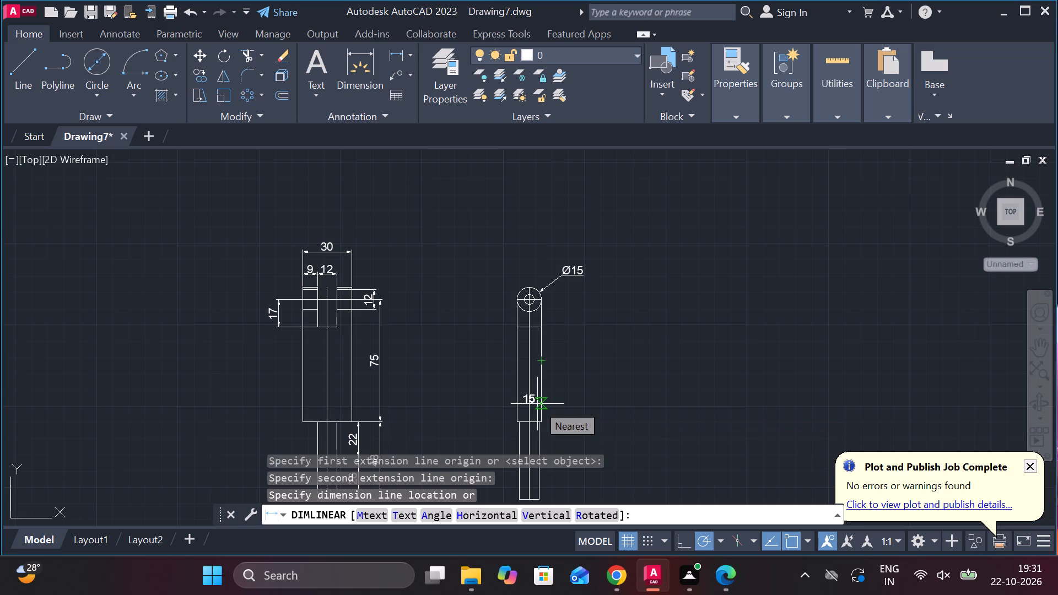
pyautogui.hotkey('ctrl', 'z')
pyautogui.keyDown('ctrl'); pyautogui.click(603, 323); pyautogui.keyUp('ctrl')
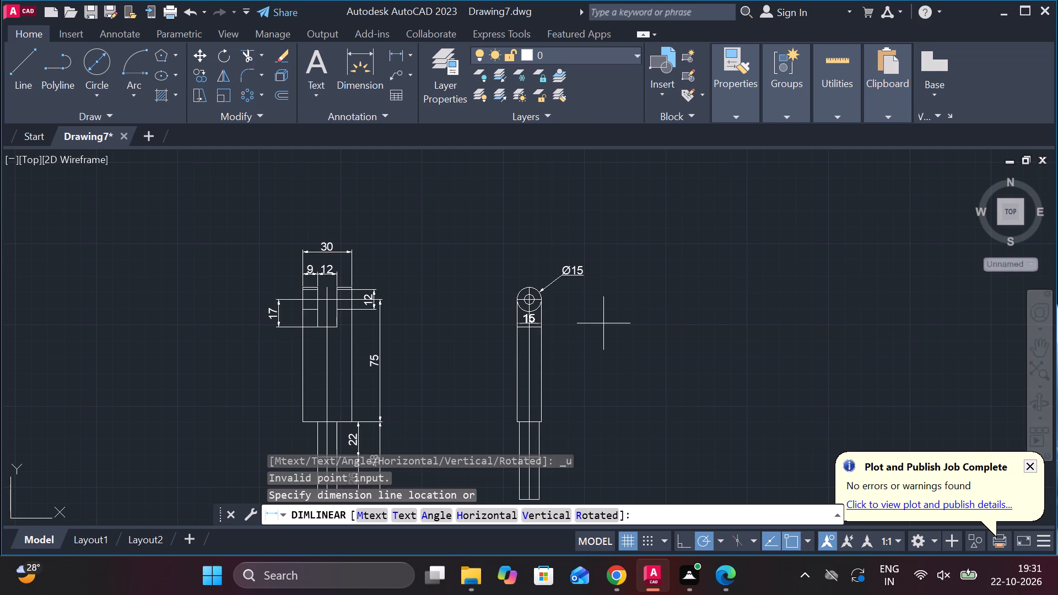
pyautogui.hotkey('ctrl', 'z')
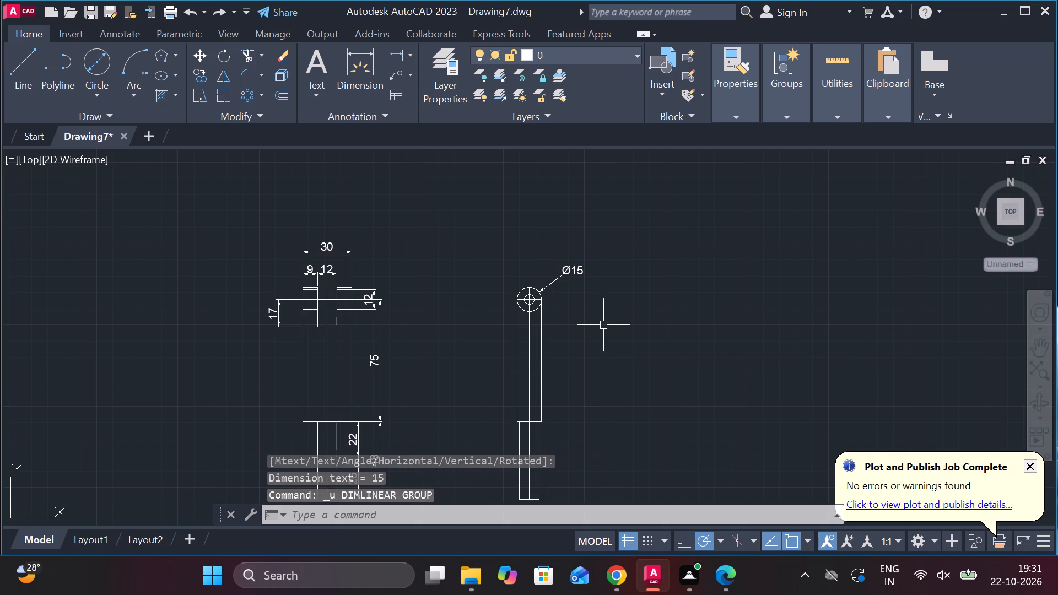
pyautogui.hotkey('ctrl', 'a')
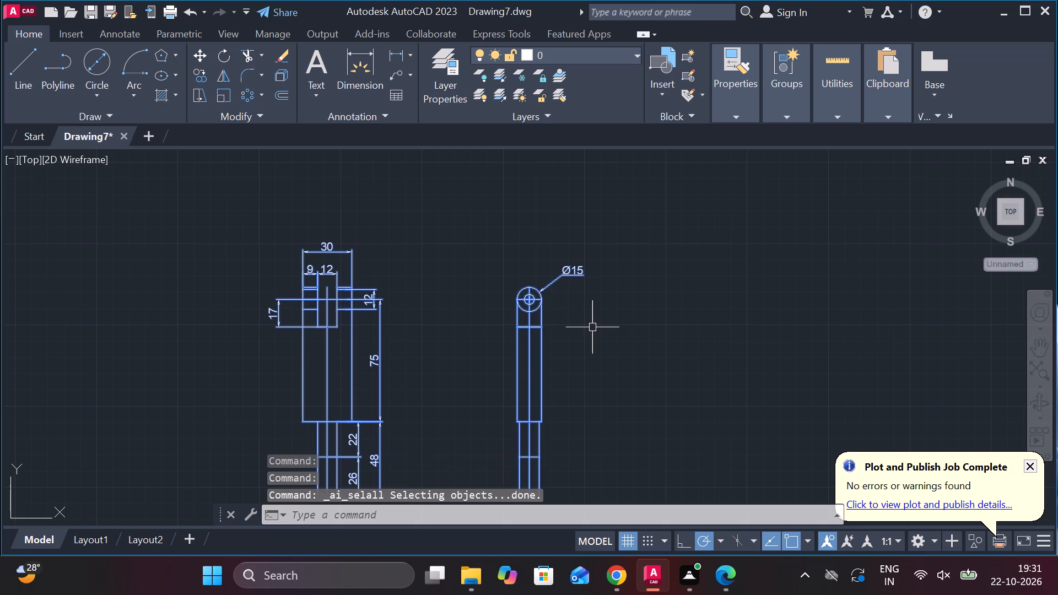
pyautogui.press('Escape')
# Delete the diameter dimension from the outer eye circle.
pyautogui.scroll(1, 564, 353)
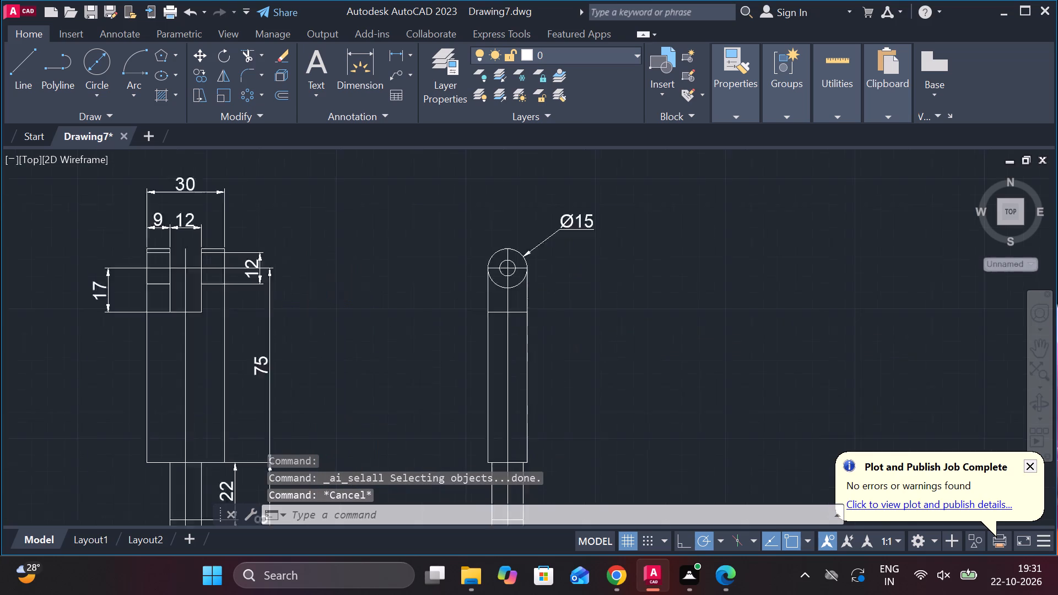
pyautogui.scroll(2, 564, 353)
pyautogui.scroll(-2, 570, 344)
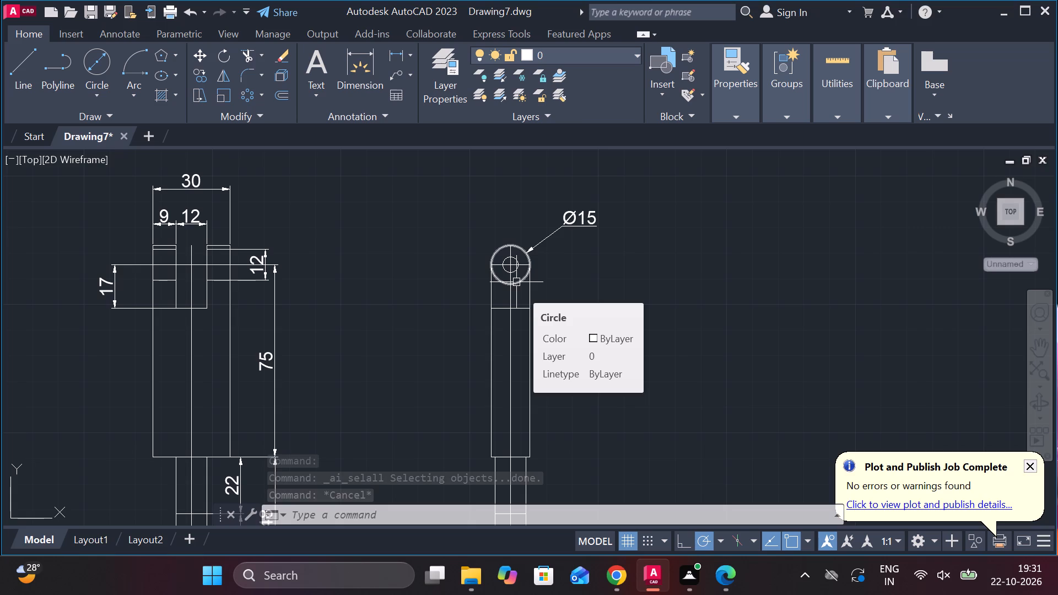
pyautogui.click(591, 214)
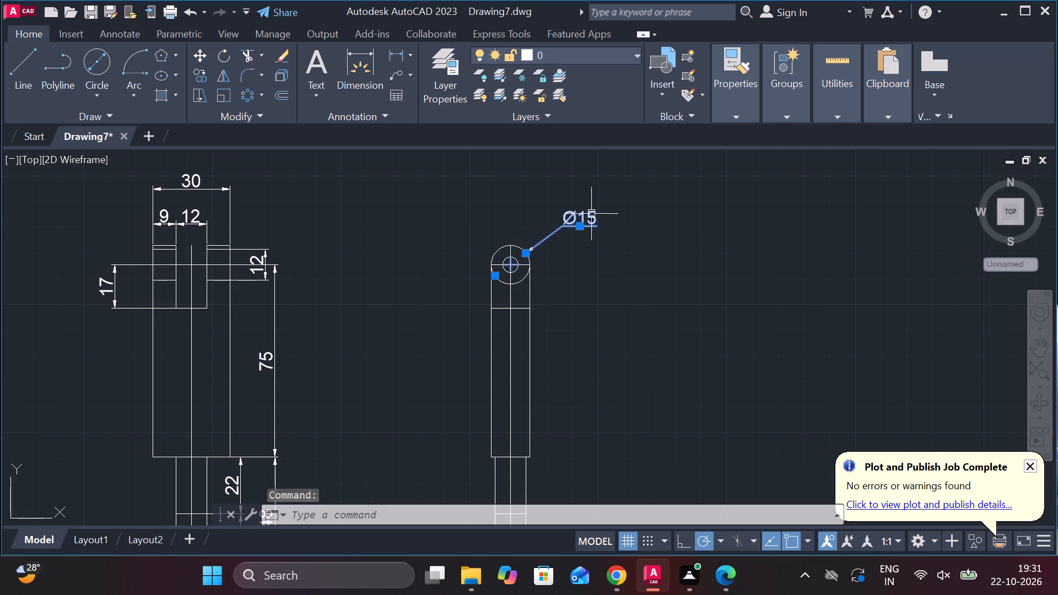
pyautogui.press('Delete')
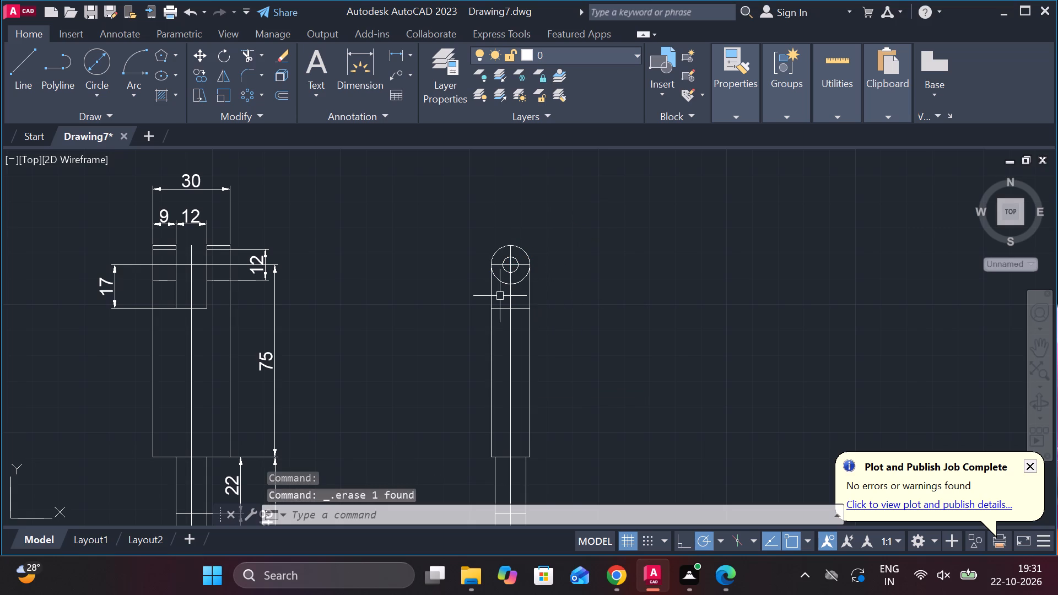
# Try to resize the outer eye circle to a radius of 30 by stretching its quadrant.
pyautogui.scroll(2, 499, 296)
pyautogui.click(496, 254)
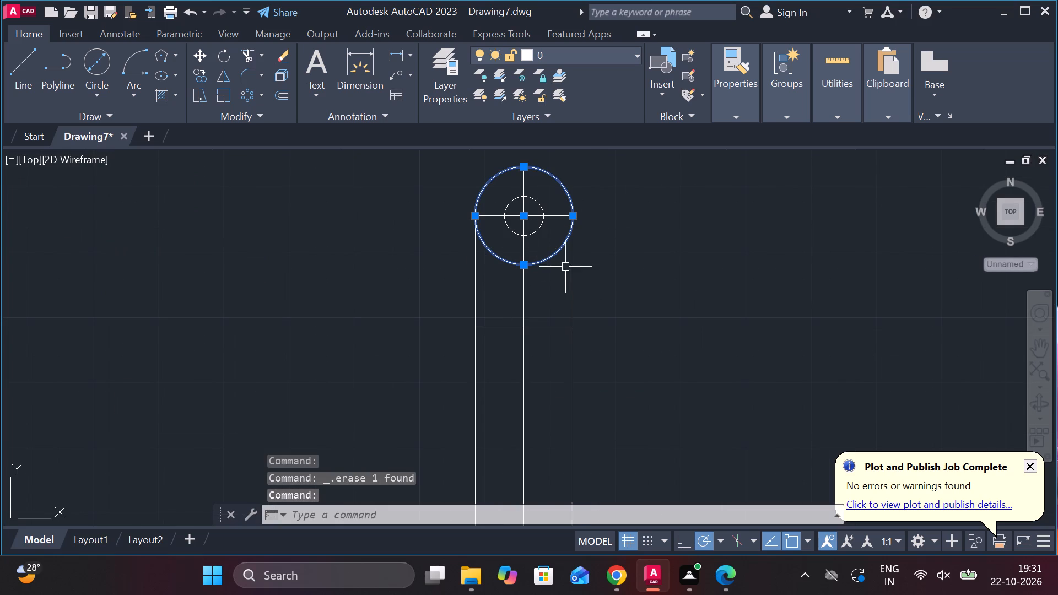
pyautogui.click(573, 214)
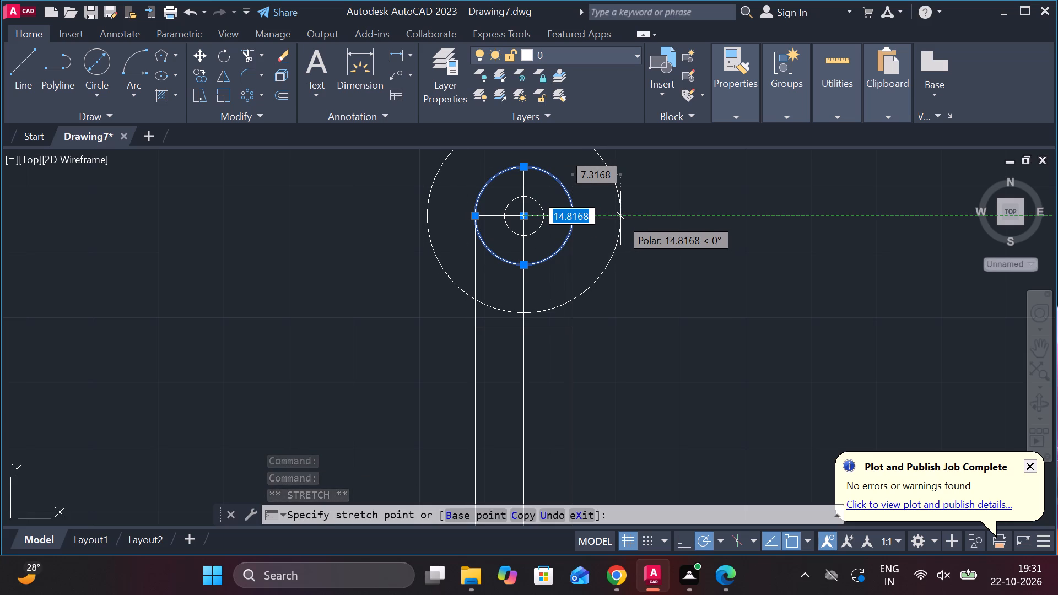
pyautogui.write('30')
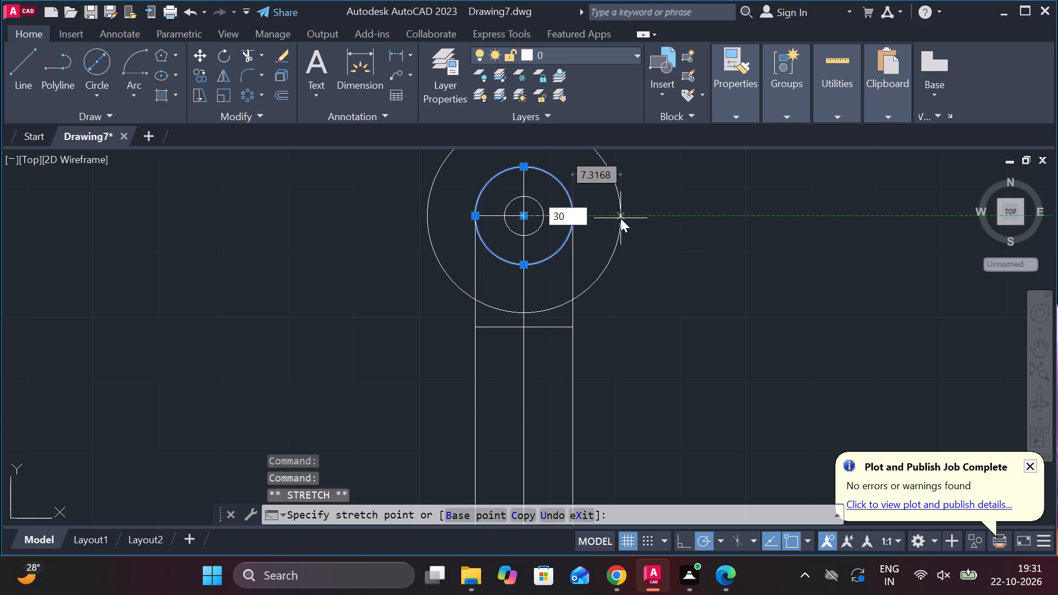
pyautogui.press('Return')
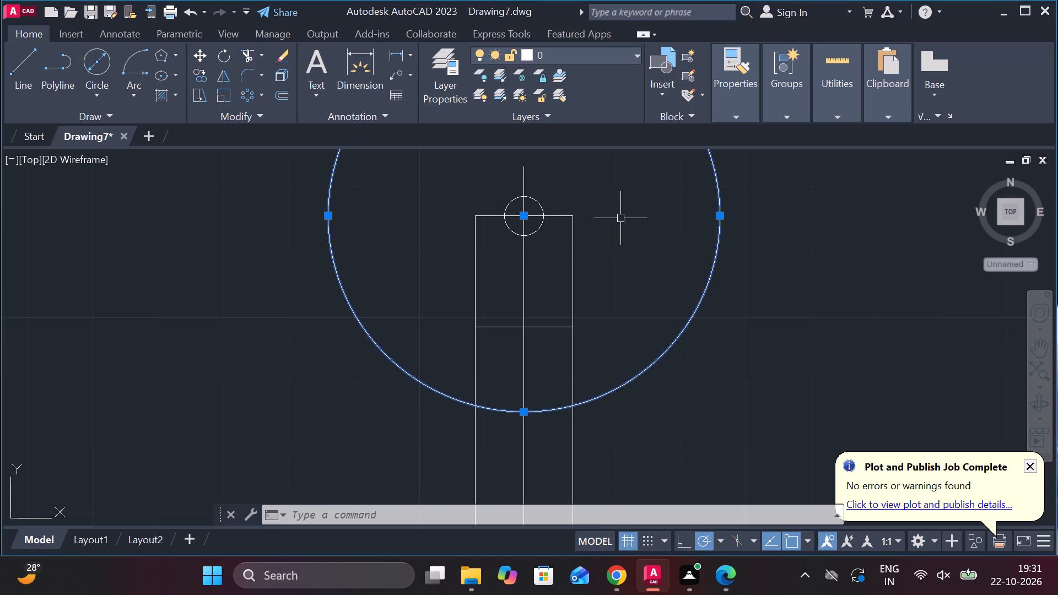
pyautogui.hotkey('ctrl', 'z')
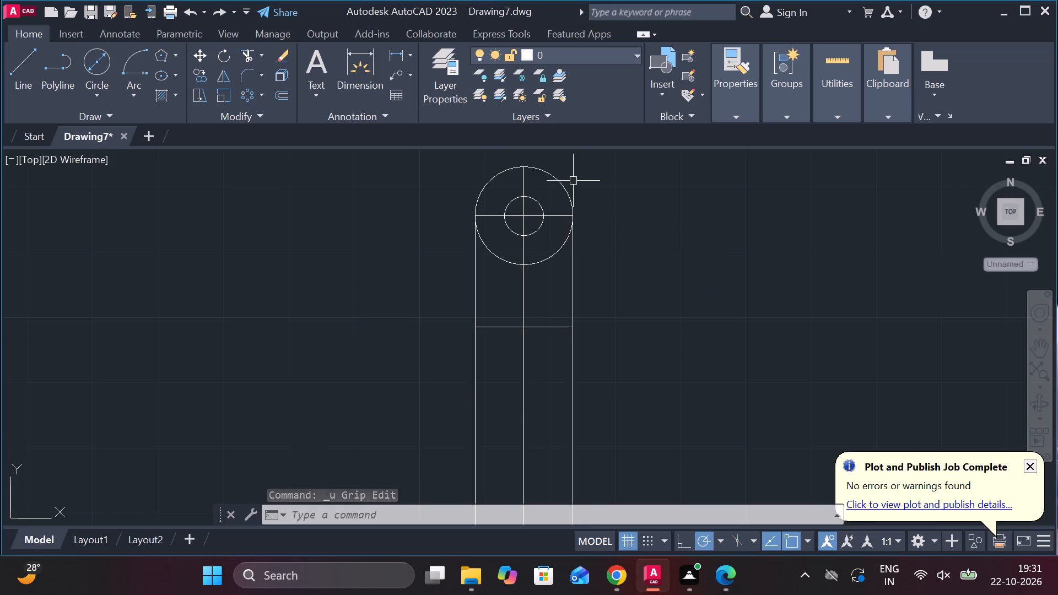
# Draw a circle of radius 15 centred on the round eye's centre.
pyautogui.click(96, 96)
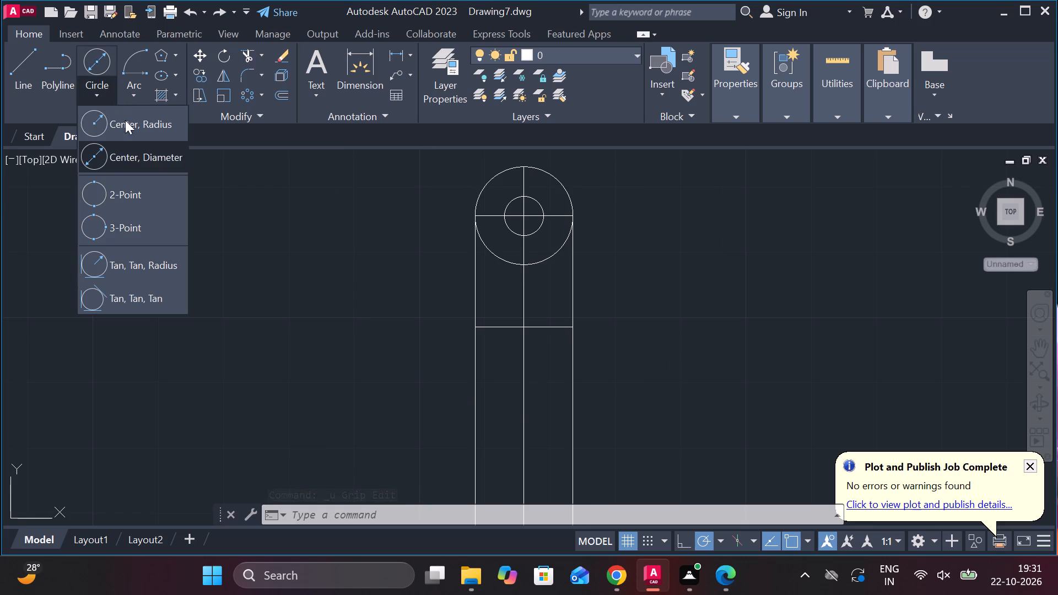
pyautogui.click(126, 123)
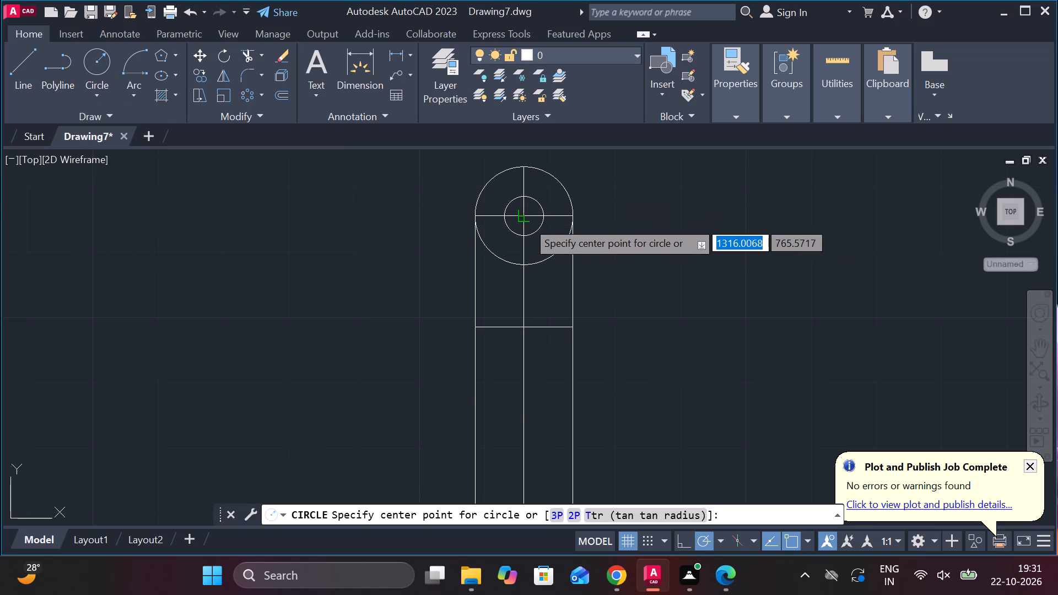
pyautogui.click(527, 220)
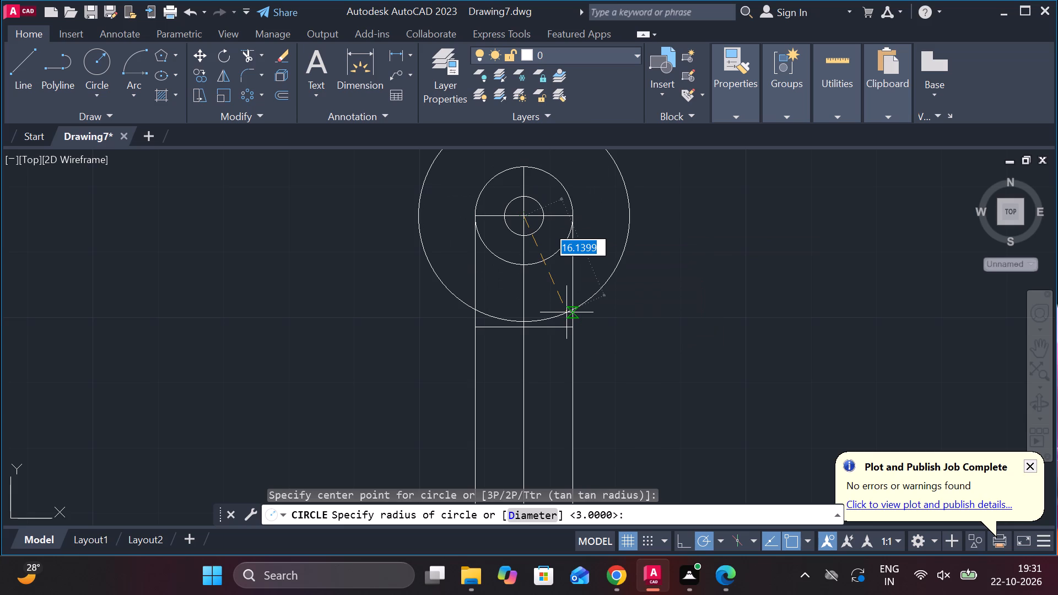
pyautogui.press('1')
pyautogui.press('5')
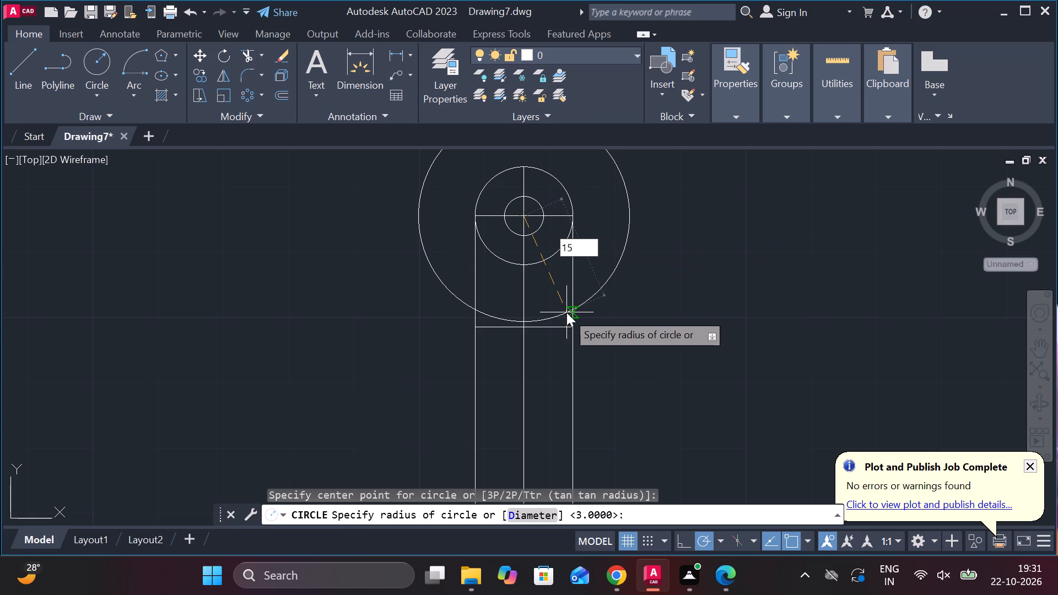
pyautogui.press('Return')
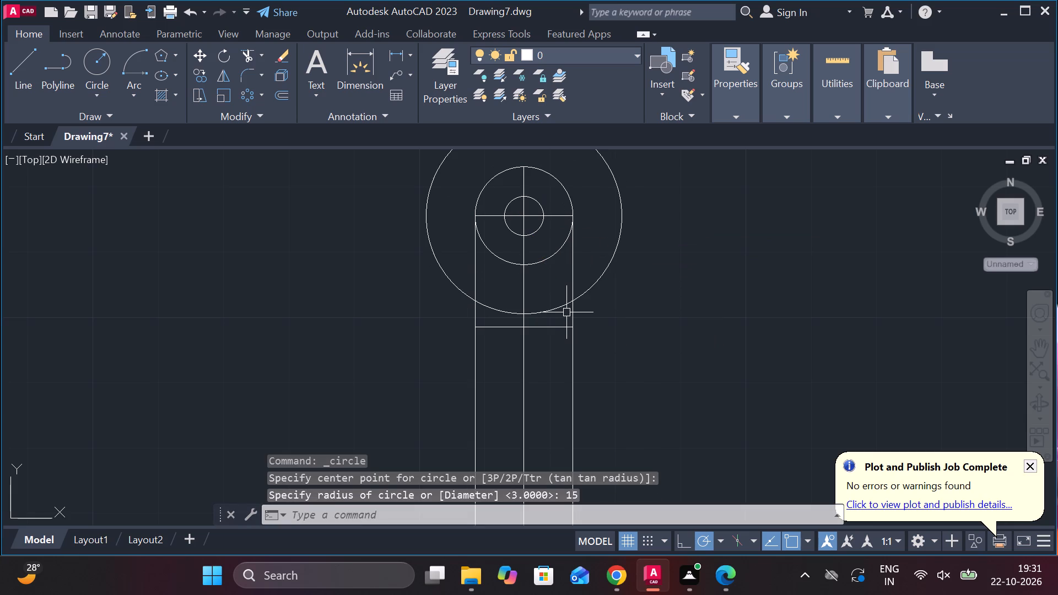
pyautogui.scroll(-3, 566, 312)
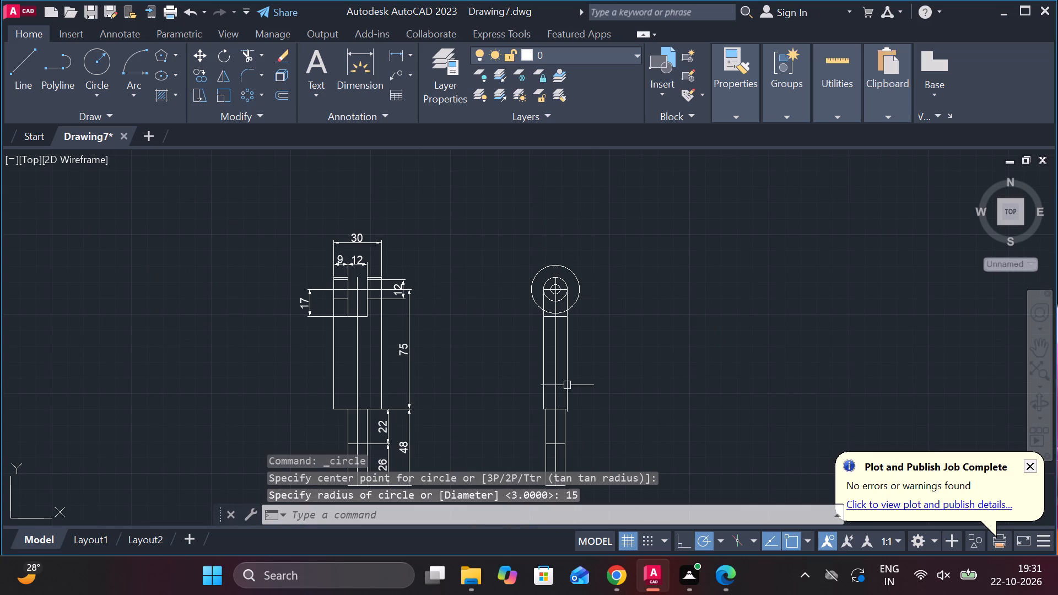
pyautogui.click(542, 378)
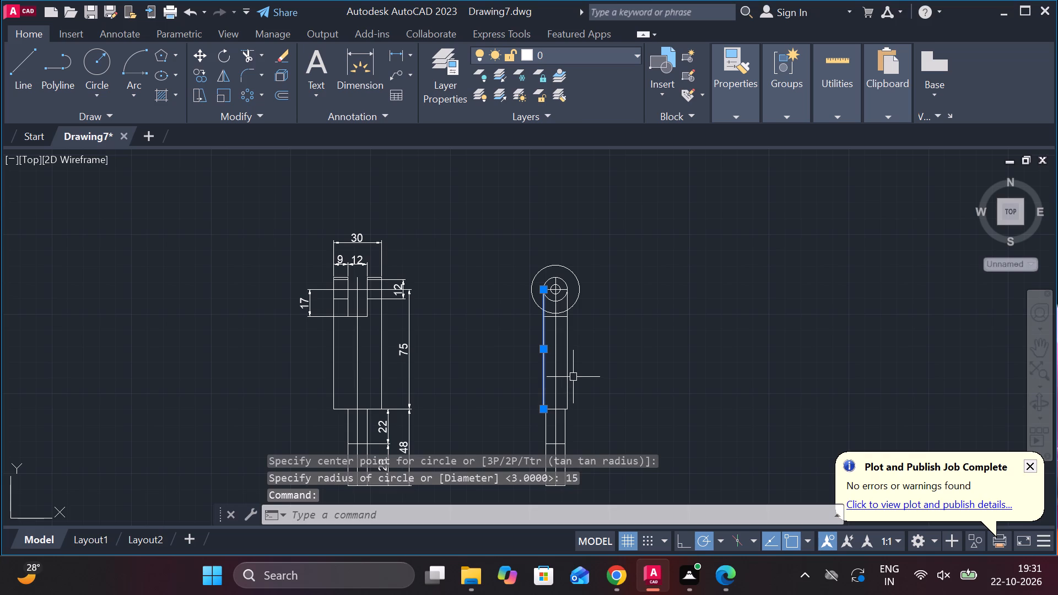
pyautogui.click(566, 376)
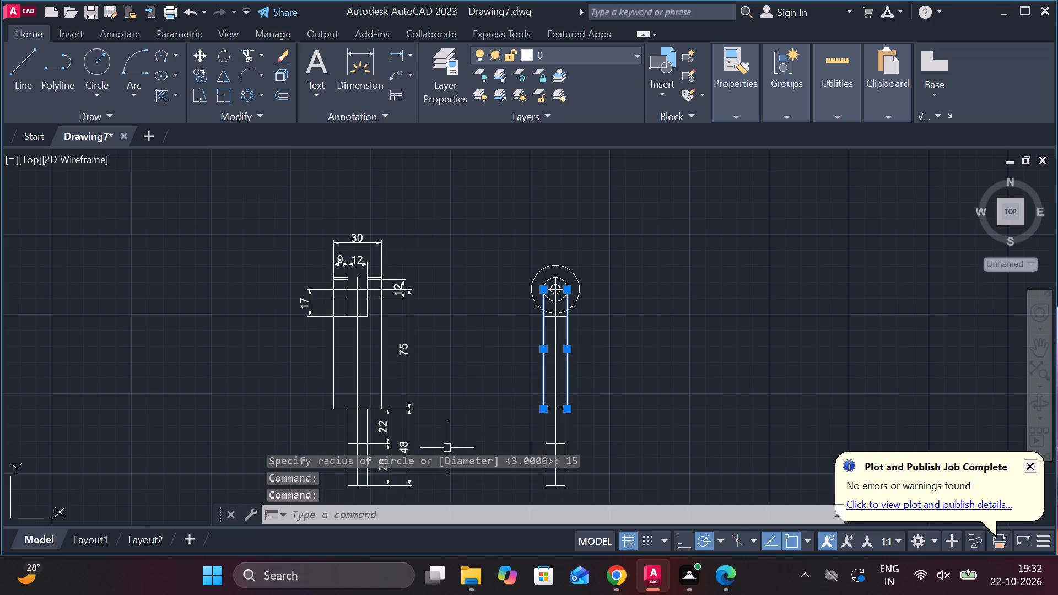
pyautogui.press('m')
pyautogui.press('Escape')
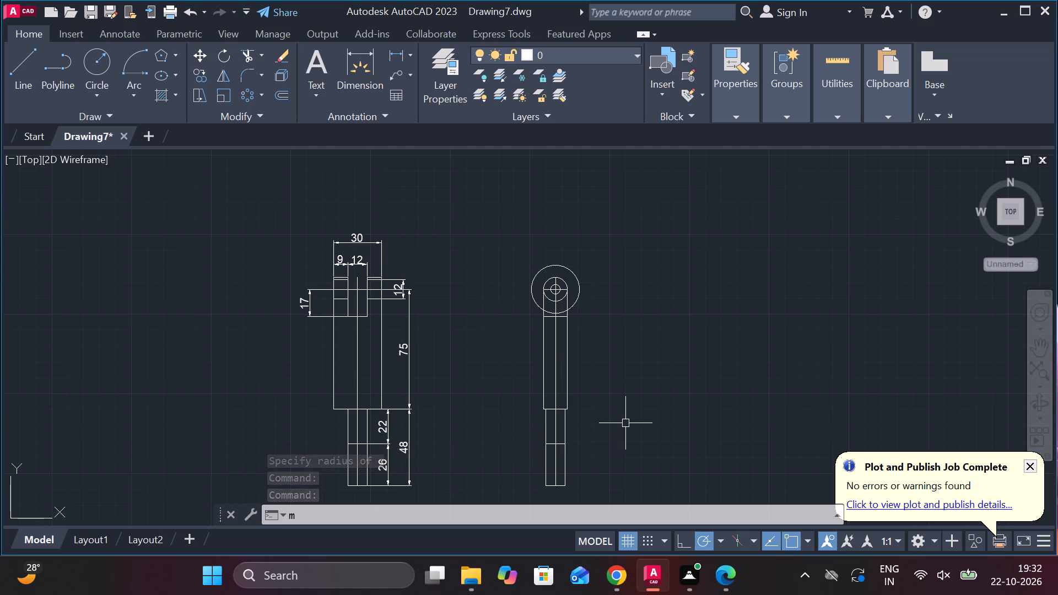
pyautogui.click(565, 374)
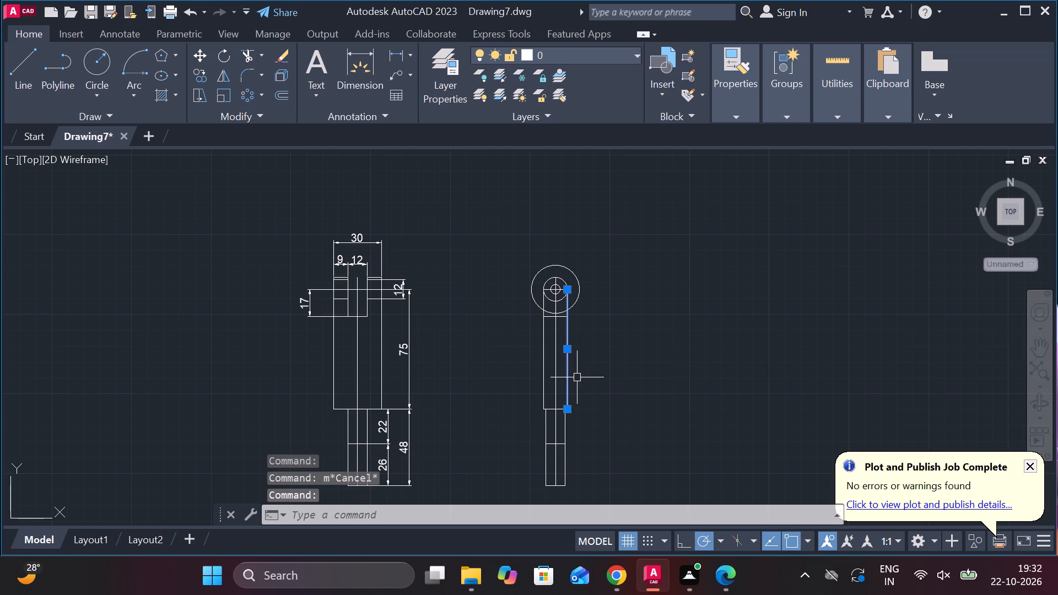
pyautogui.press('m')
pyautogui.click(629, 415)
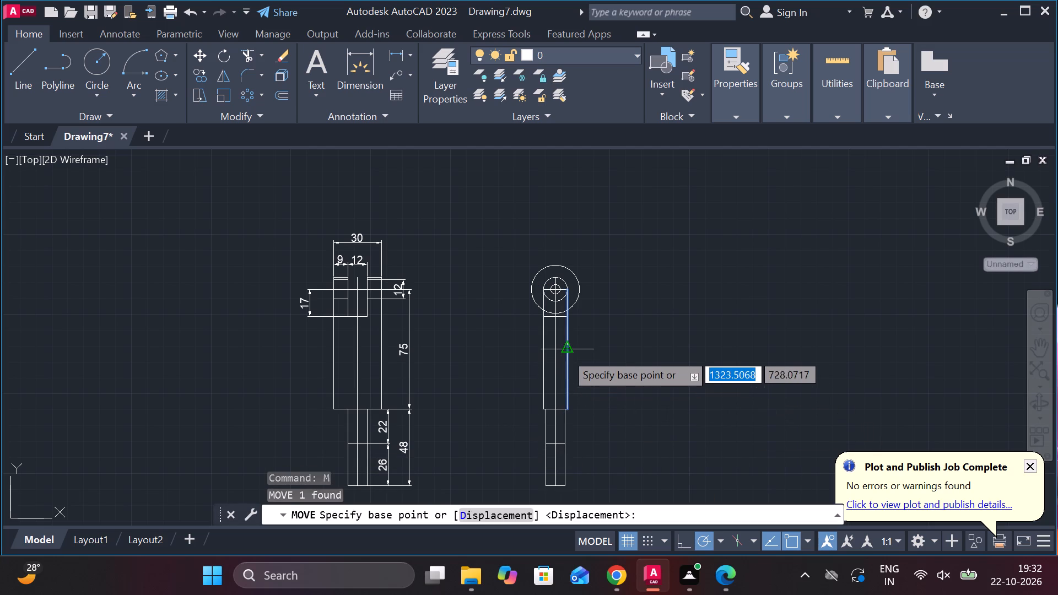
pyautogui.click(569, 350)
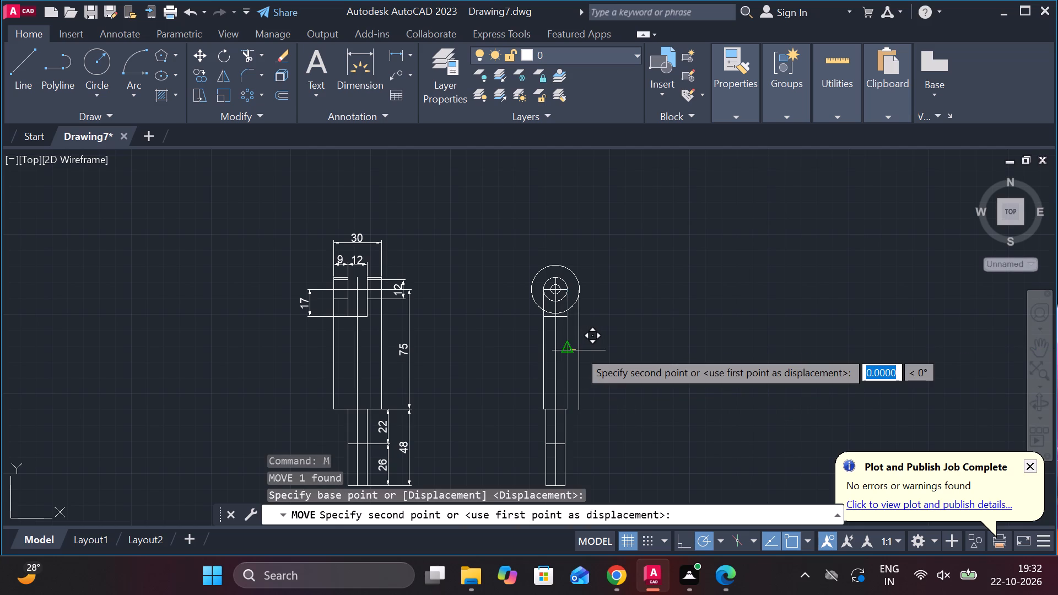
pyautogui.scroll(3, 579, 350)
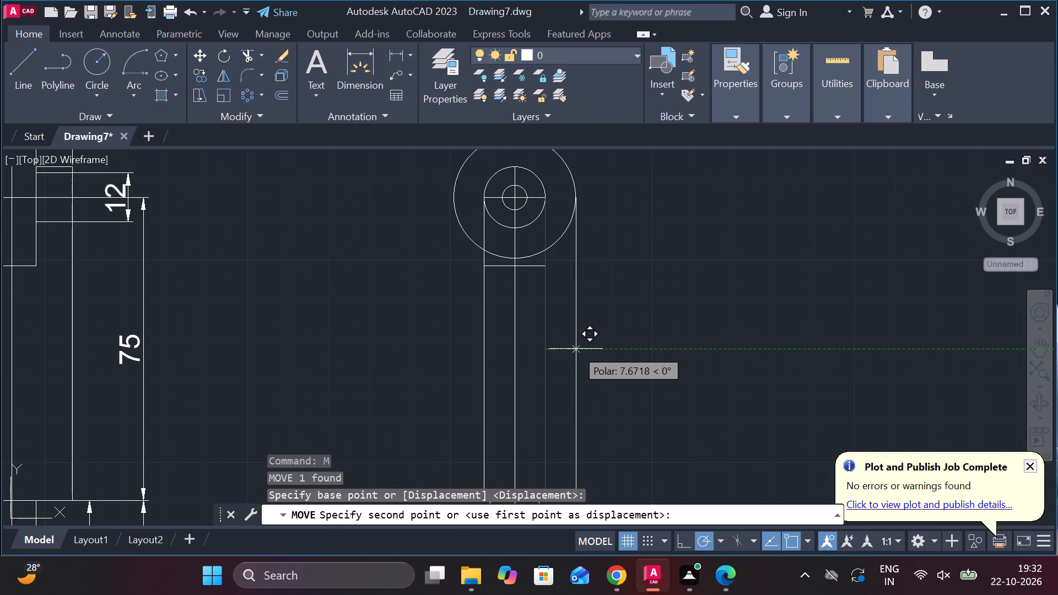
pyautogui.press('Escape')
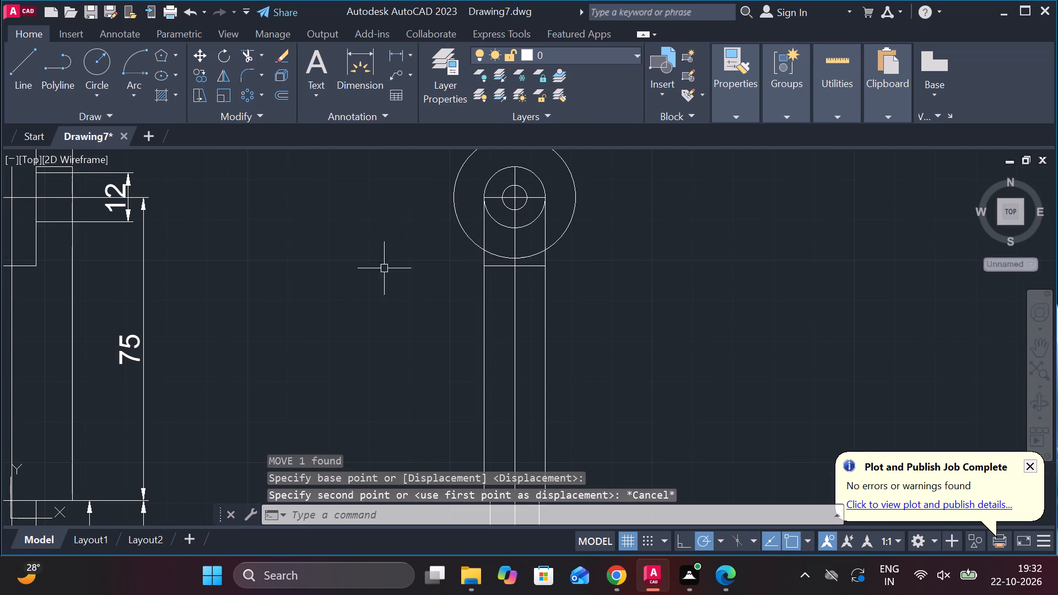
# Move the body's right side line in the round-eye view from its upper end to the outer circle's right quadrant.
pyautogui.click(544, 329)
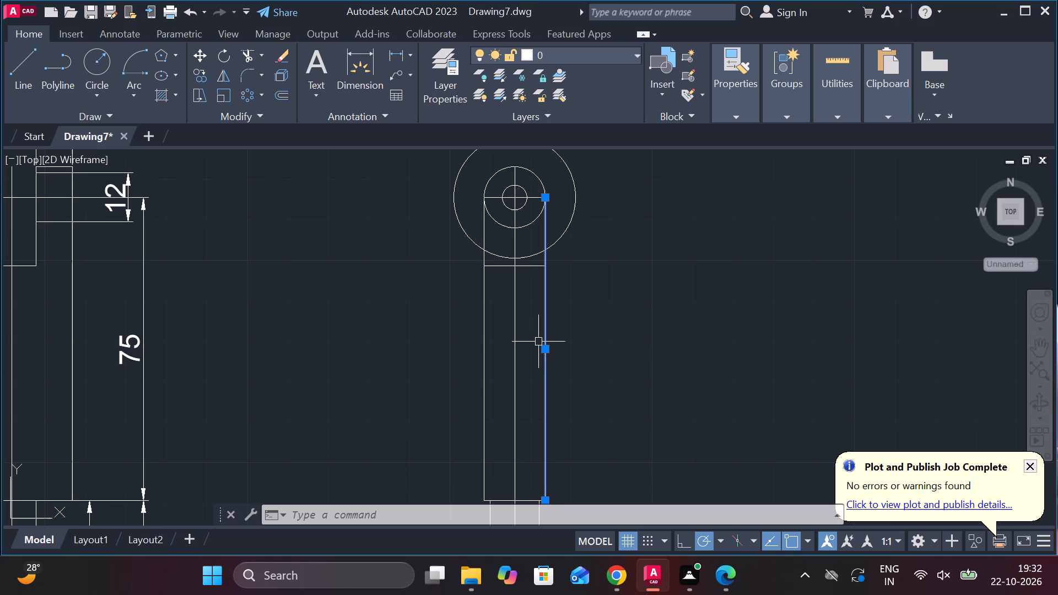
pyautogui.press('m')
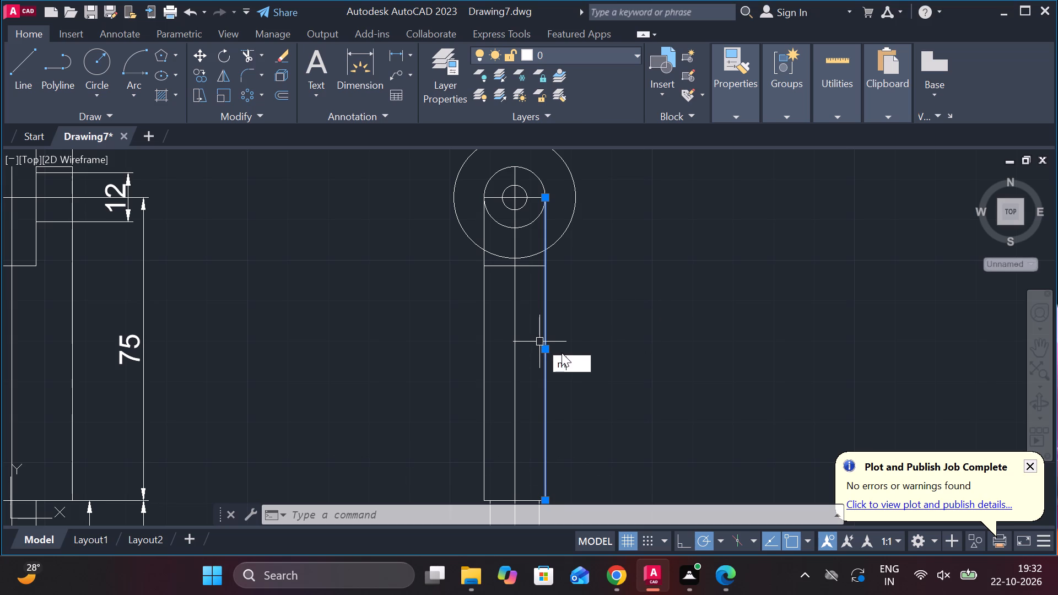
pyautogui.click(586, 376)
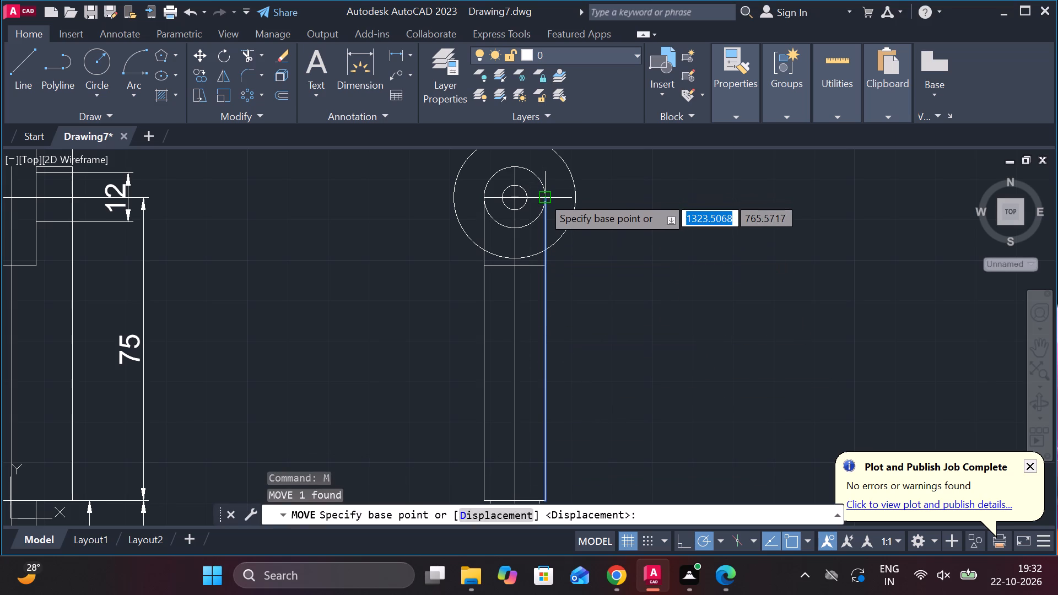
pyautogui.click(542, 196)
pyautogui.click(580, 197)
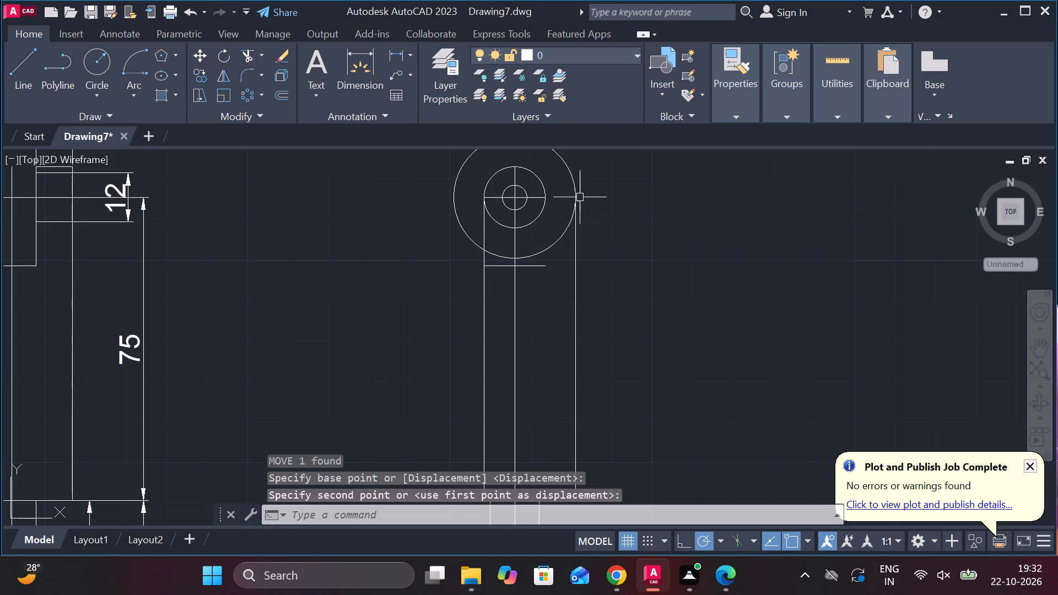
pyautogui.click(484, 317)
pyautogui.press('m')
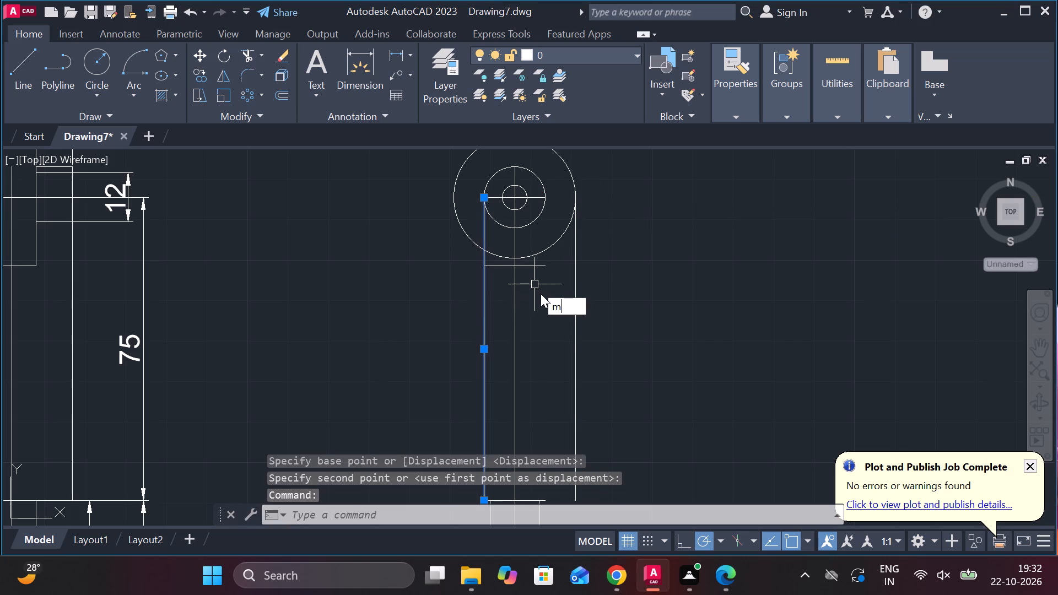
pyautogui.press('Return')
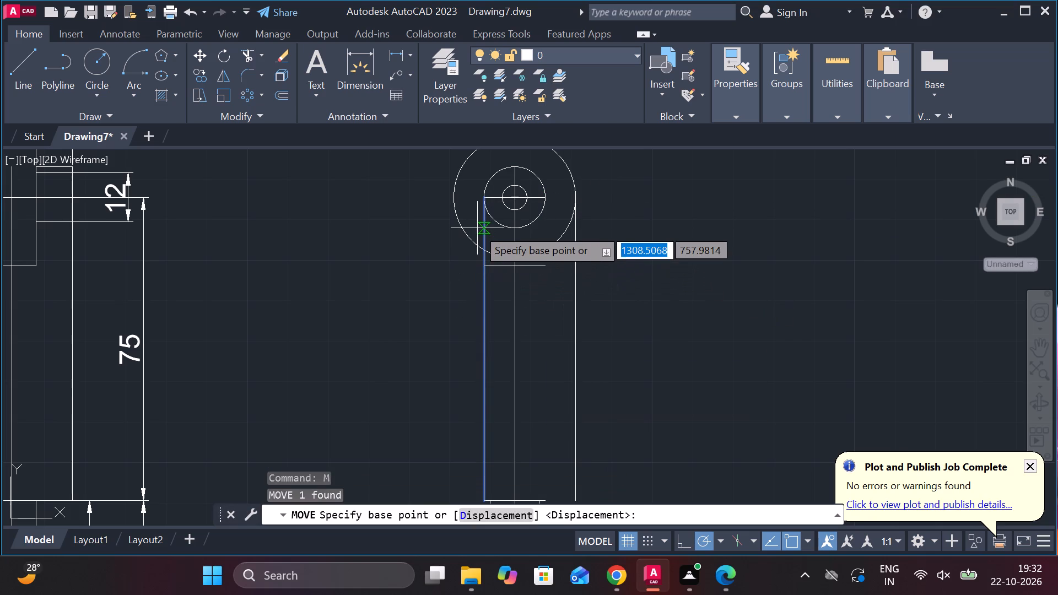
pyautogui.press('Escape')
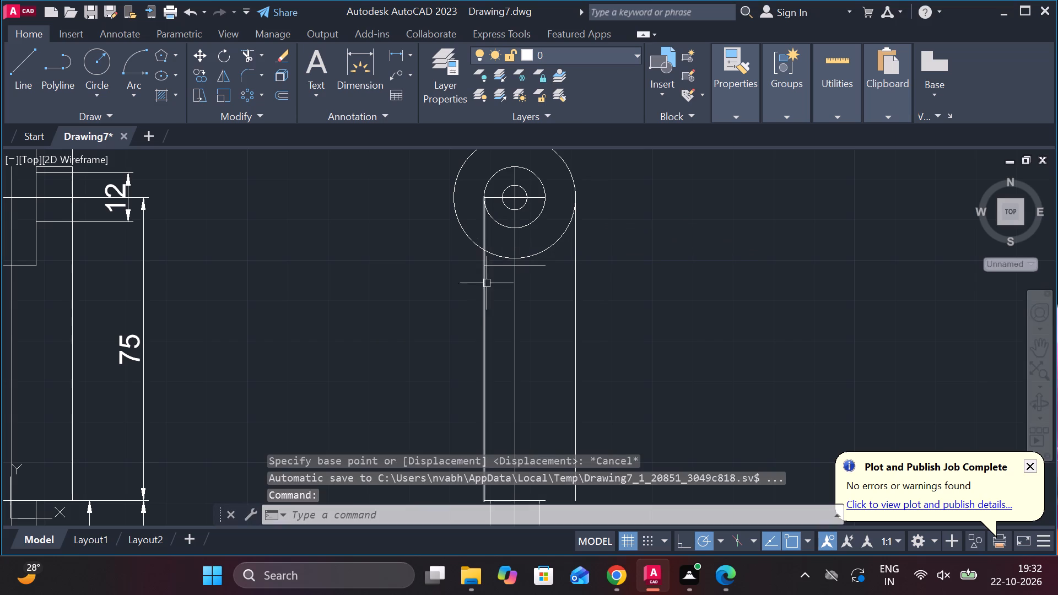
# Move the body's left side line in the round-eye view from its upper end to the outer circle's left quadrant.
pyautogui.click(484, 295)
pyautogui.press('m')
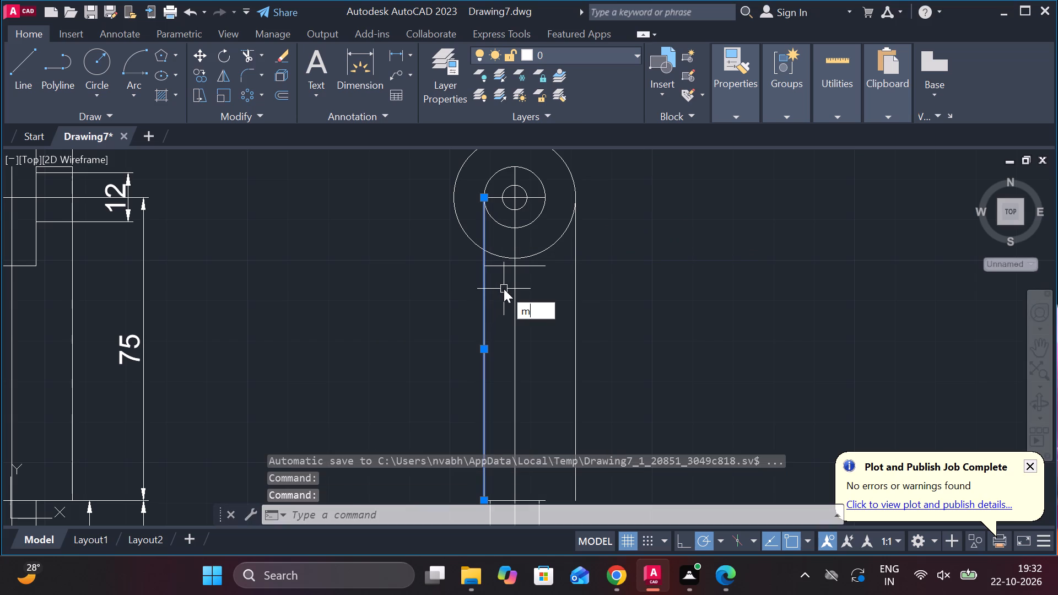
pyautogui.click(560, 329)
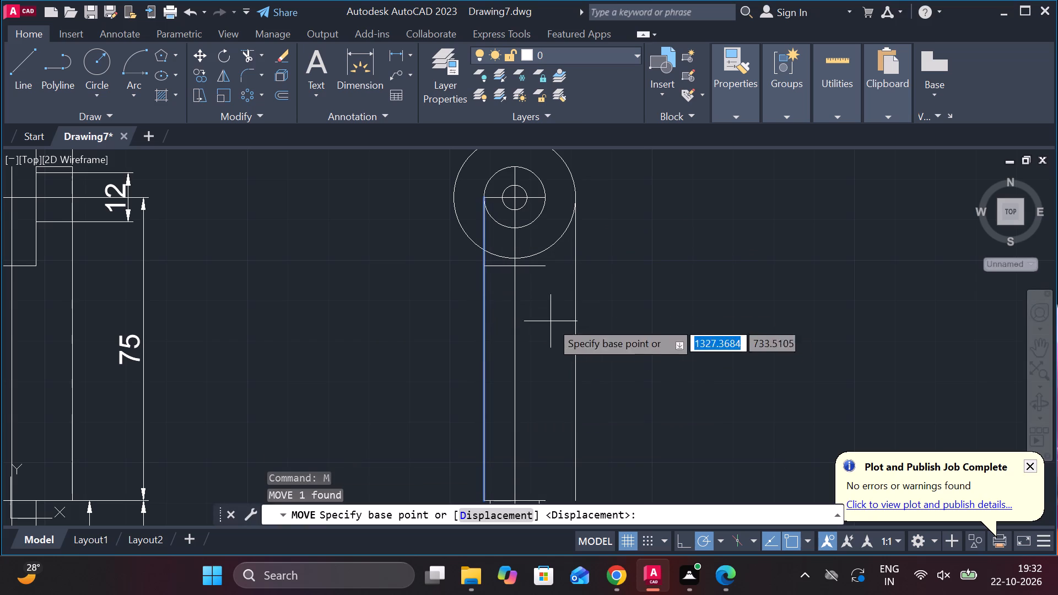
pyautogui.click(480, 202)
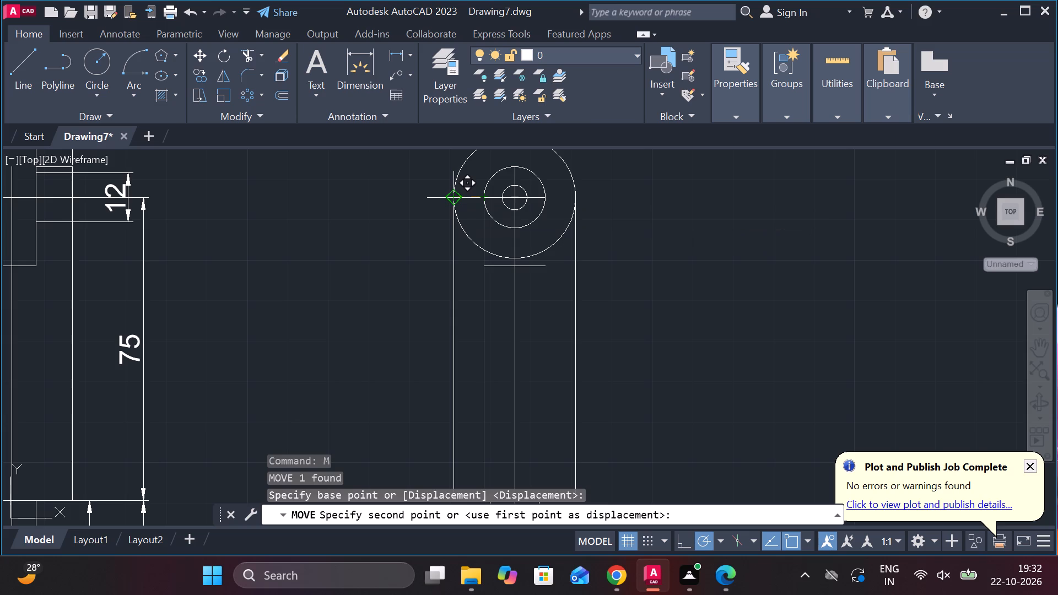
pyautogui.click(455, 197)
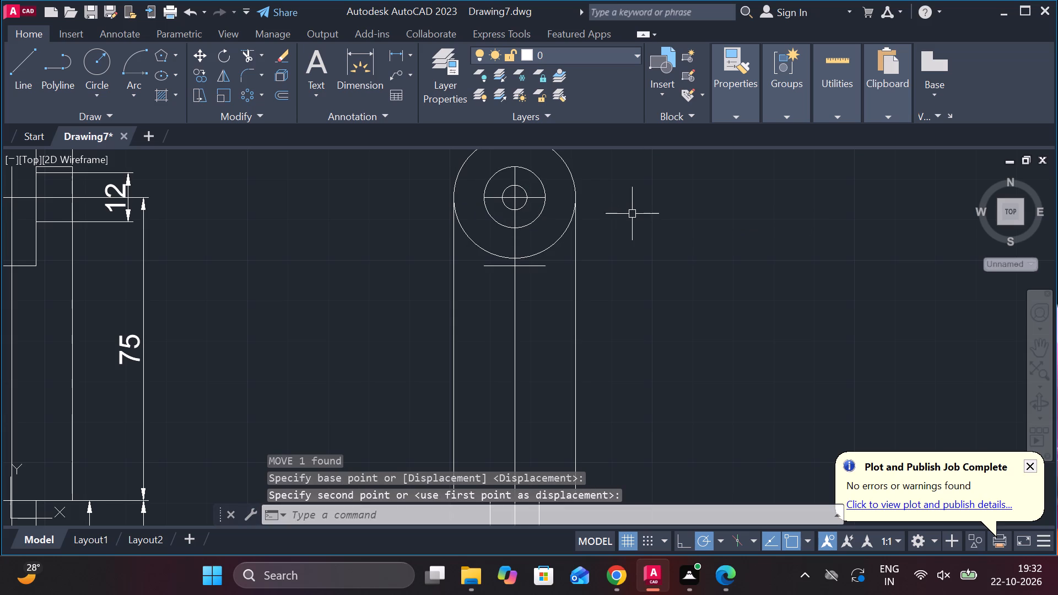
pyautogui.press('Escape')
# Extend the horizontal line just below the round eye at both ends to meet the relocated side lines.
pyautogui.scroll(-1, 500, 345)
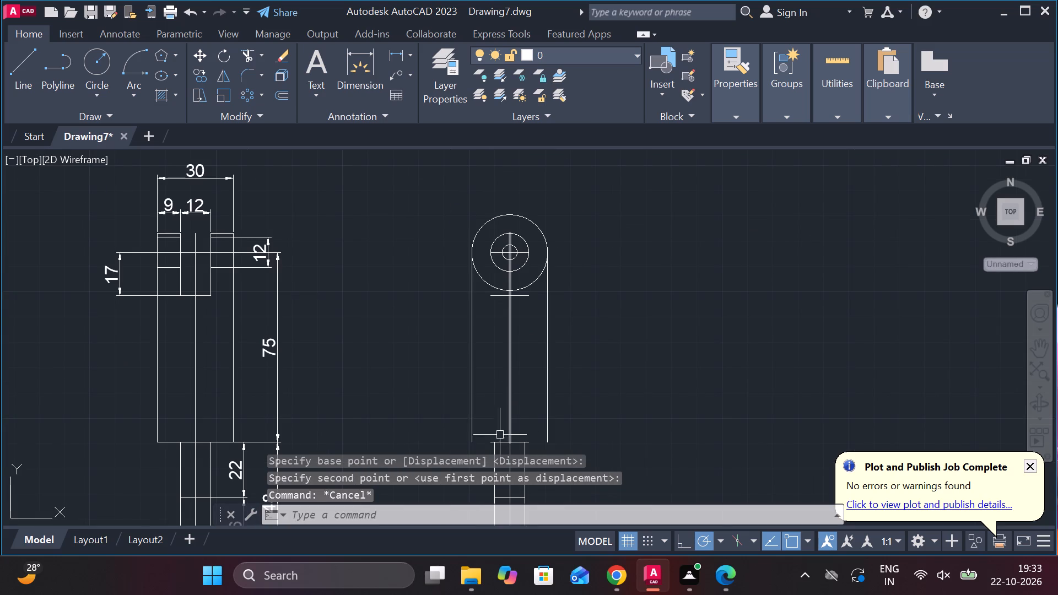
pyautogui.write('ecx')
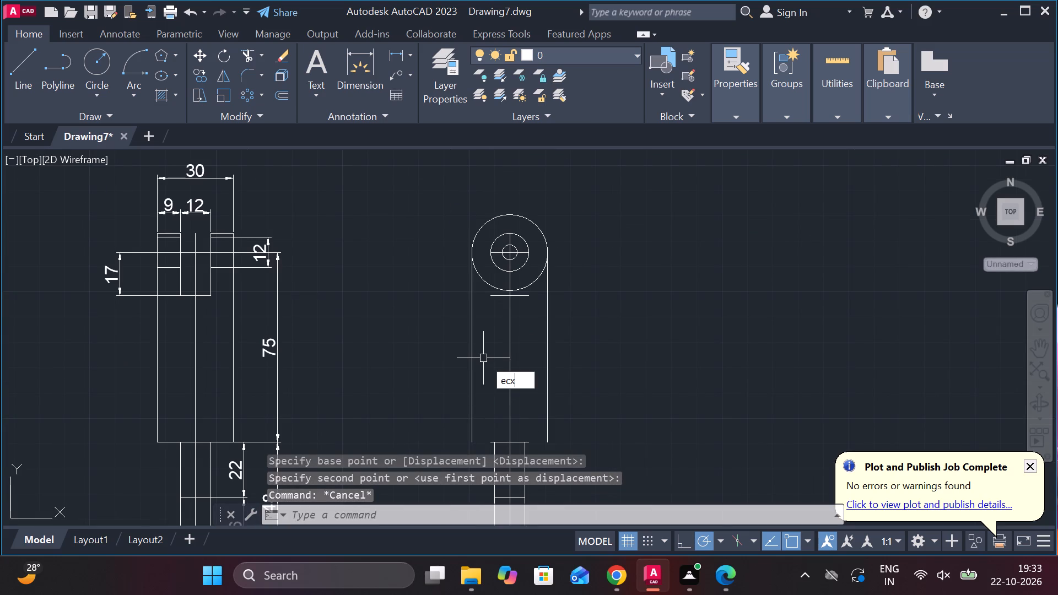
pyautogui.press('BackSpace')
pyautogui.press('BackSpace')
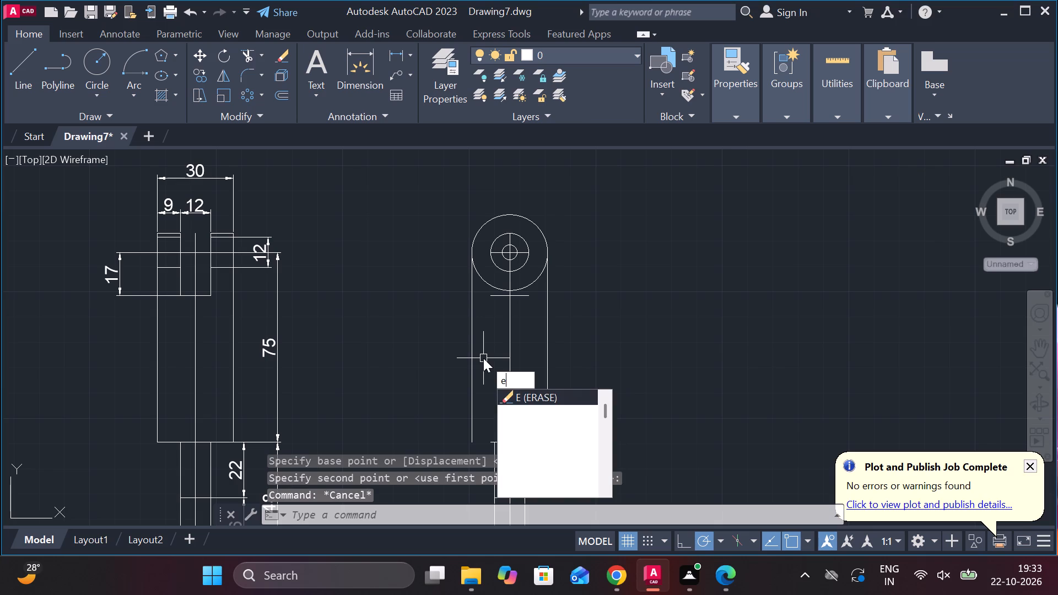
pyautogui.press('BackSpace')
pyautogui.write('ex')
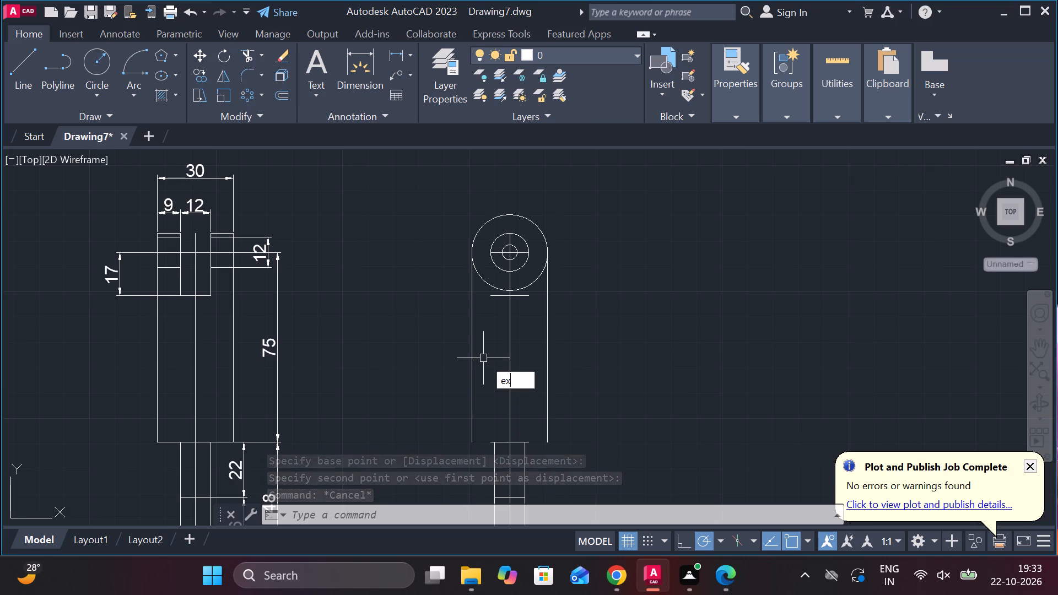
pyautogui.press('Return')
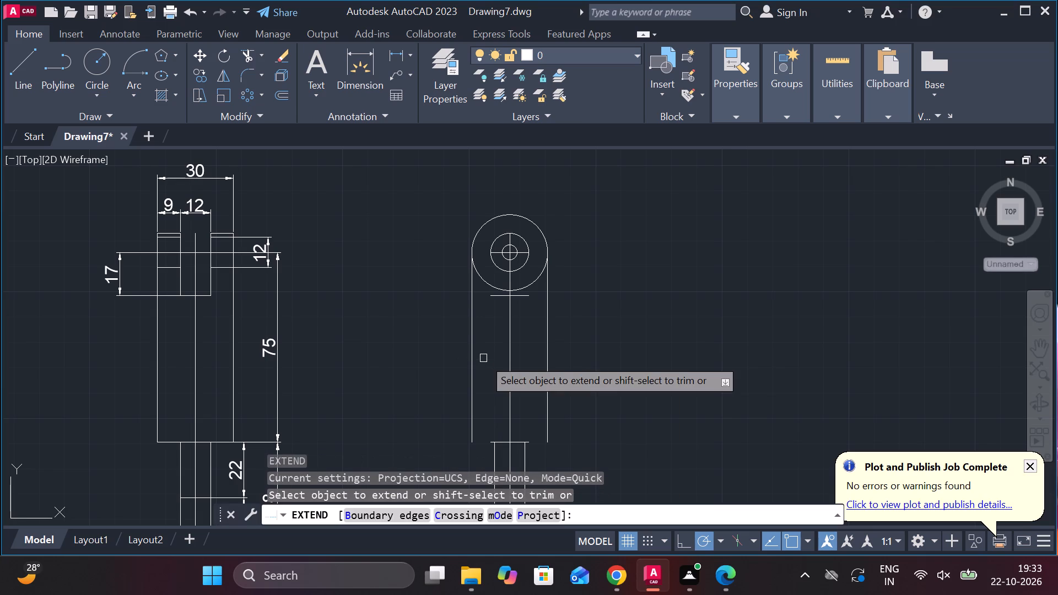
pyautogui.click(521, 296)
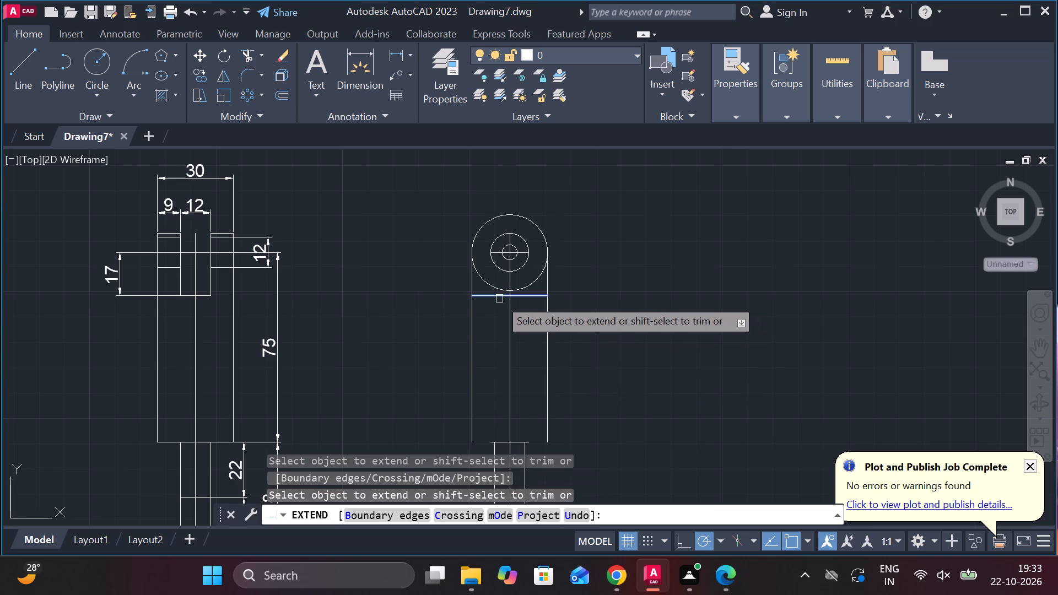
pyautogui.click(499, 299)
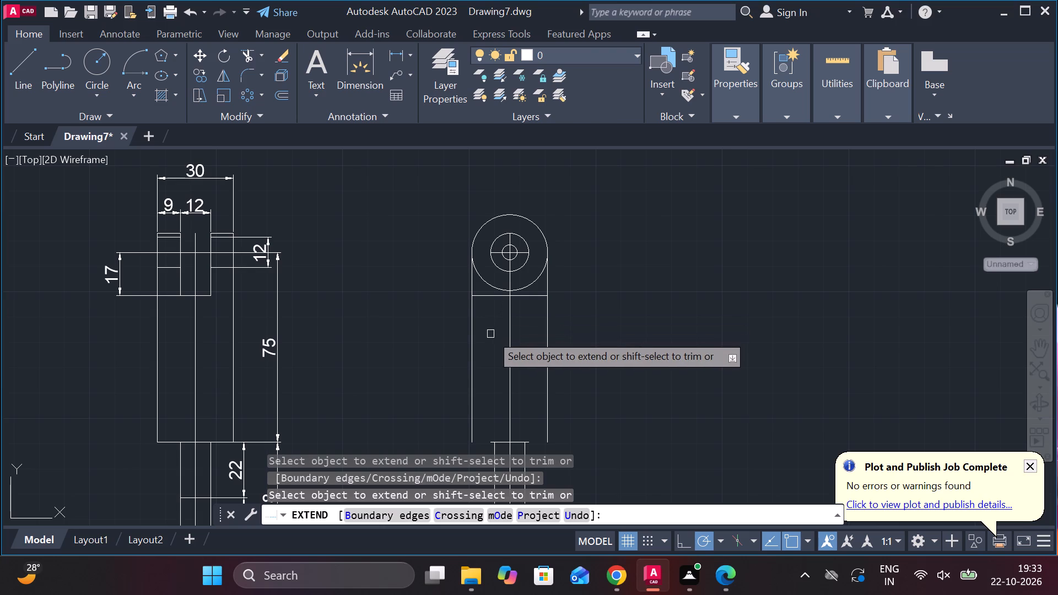
# Extend the body's bottom edge in the round-eye view at both ends to meet the side lines.
pyautogui.scroll(-2, 492, 351)
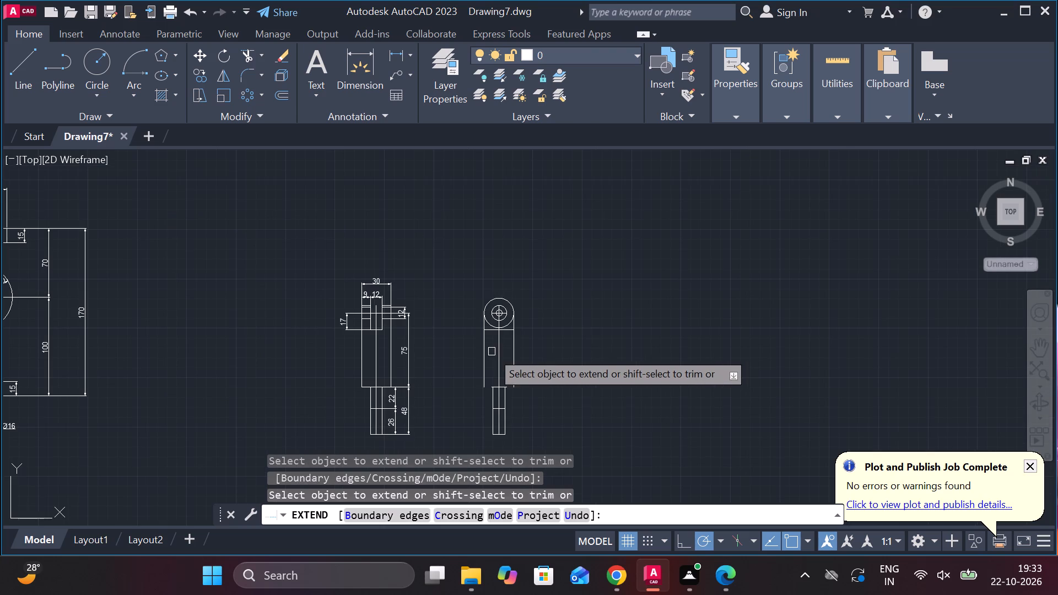
pyautogui.scroll(3, 490, 393)
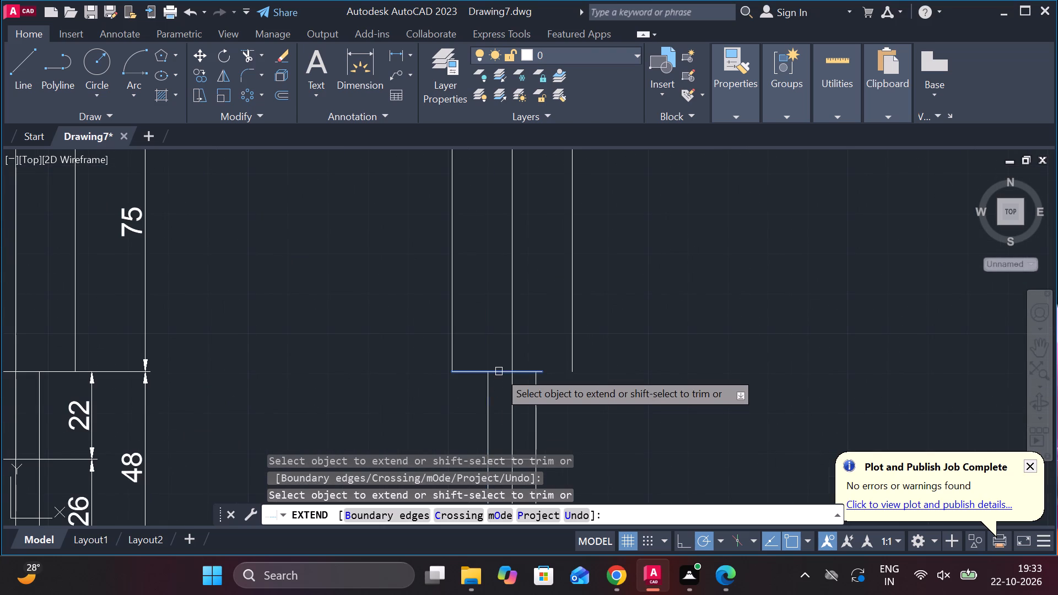
pyautogui.click(499, 371)
pyautogui.click(526, 376)
# Trim away both lower quarters of the outer eye circle, leaving a semicircular top between the side lines.
pyautogui.scroll(-2, 588, 313)
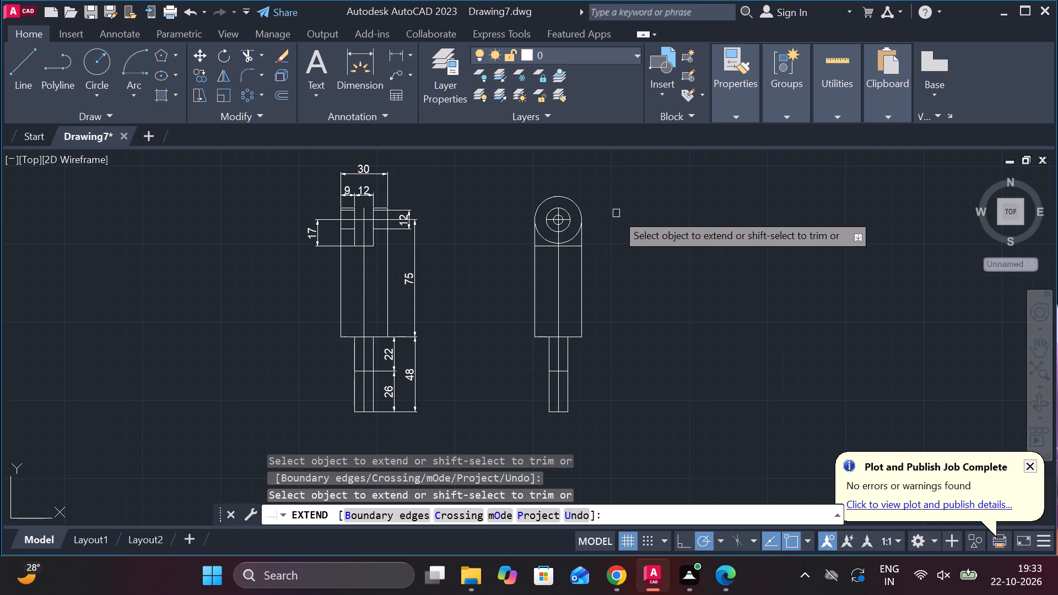
pyautogui.scroll(2, 596, 217)
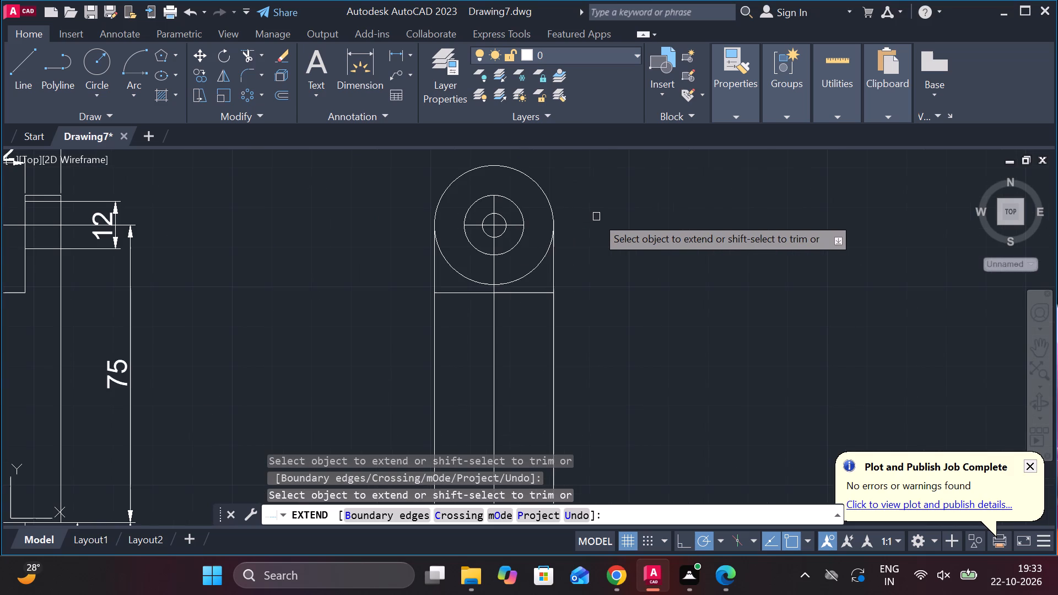
pyautogui.click(246, 54)
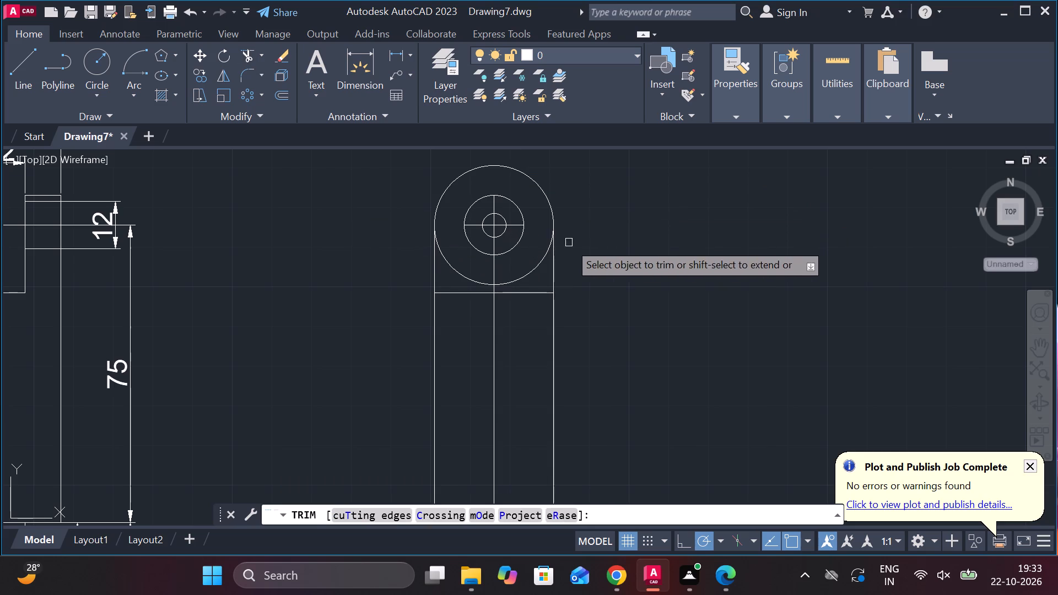
pyautogui.click(509, 278)
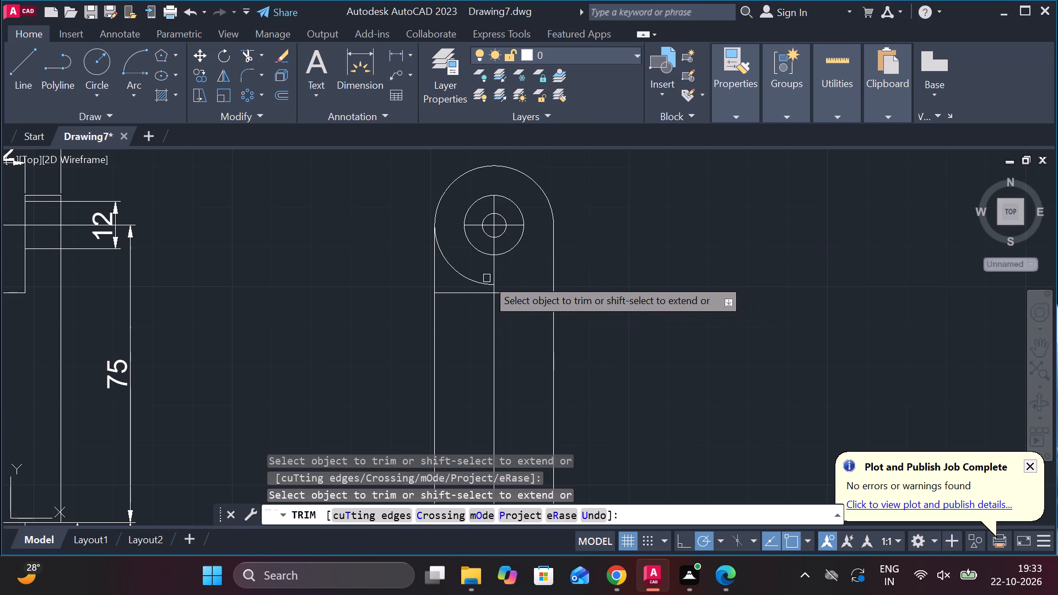
pyautogui.click(477, 278)
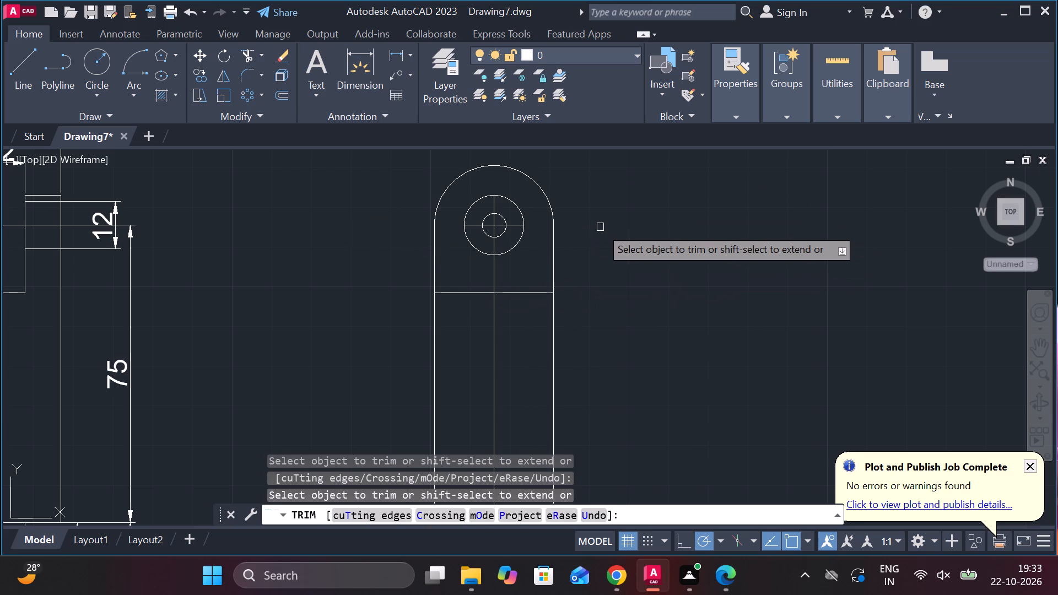
pyautogui.press('Escape')
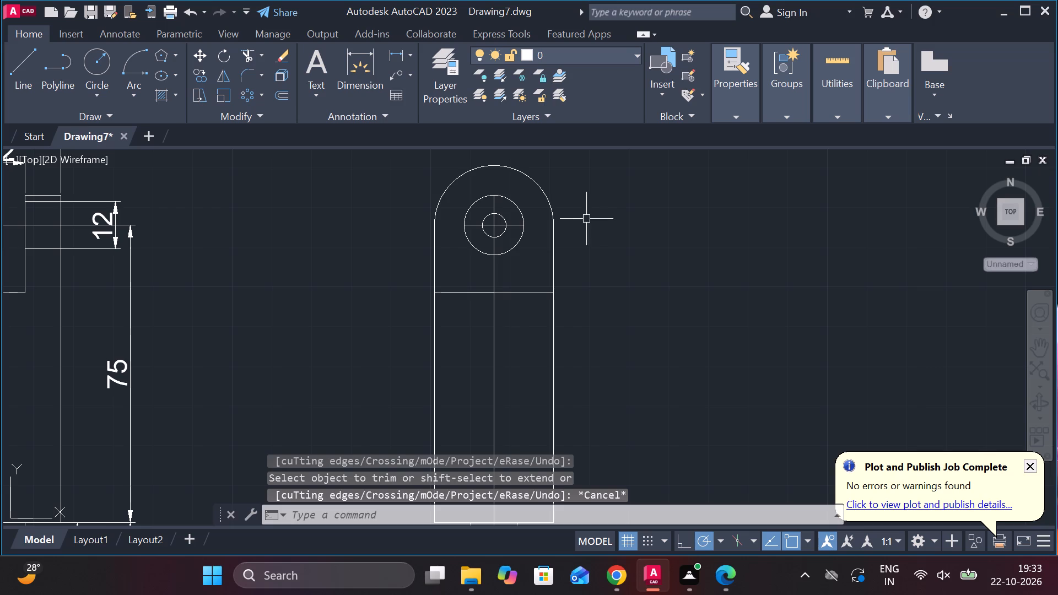
# Delete the middle circle around the small hole in the round-eye view.
pyautogui.click(520, 246)
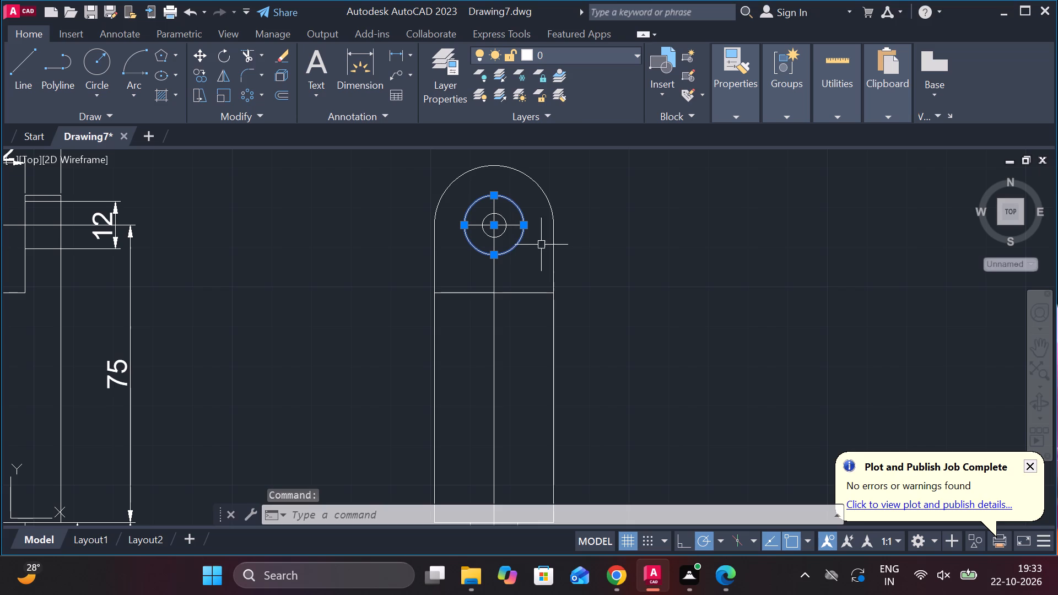
pyautogui.press('Delete')
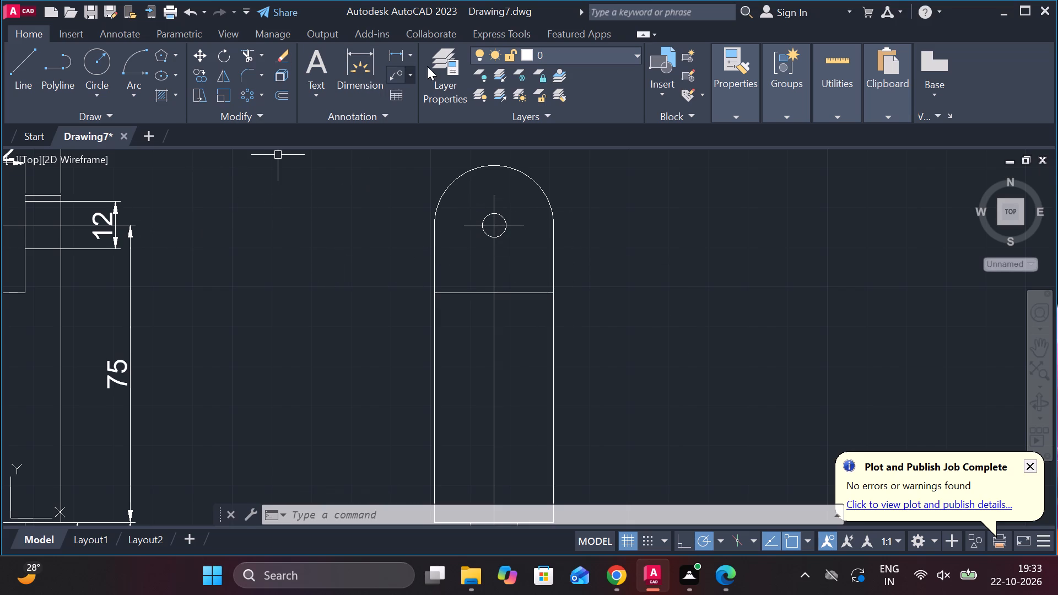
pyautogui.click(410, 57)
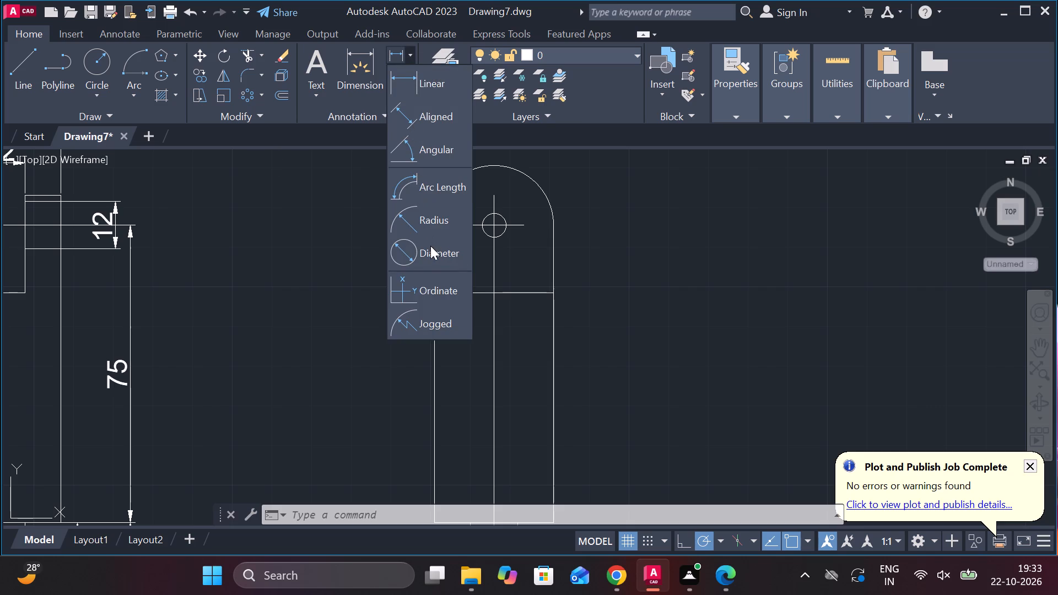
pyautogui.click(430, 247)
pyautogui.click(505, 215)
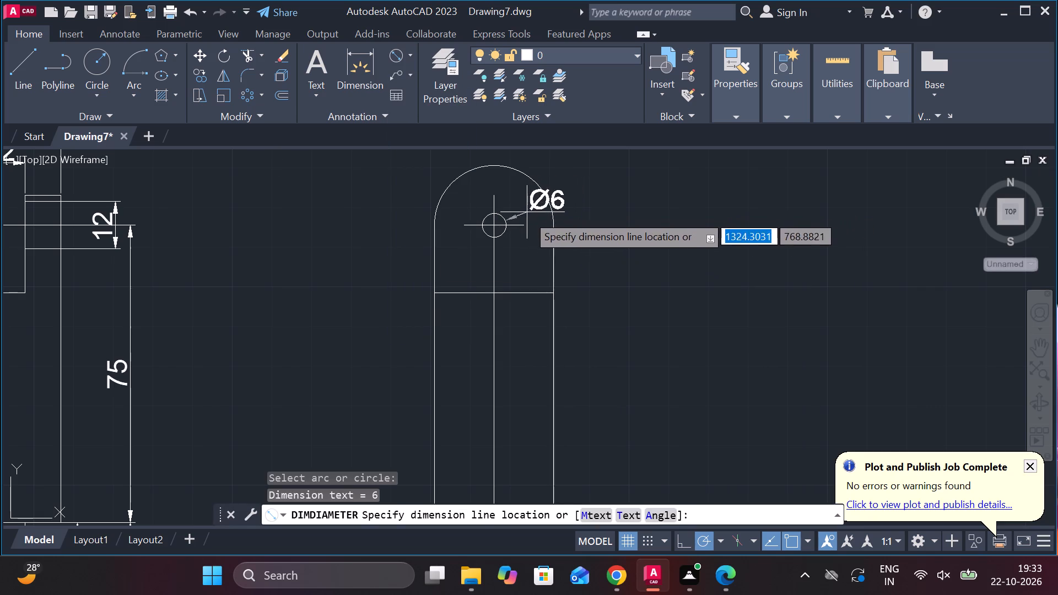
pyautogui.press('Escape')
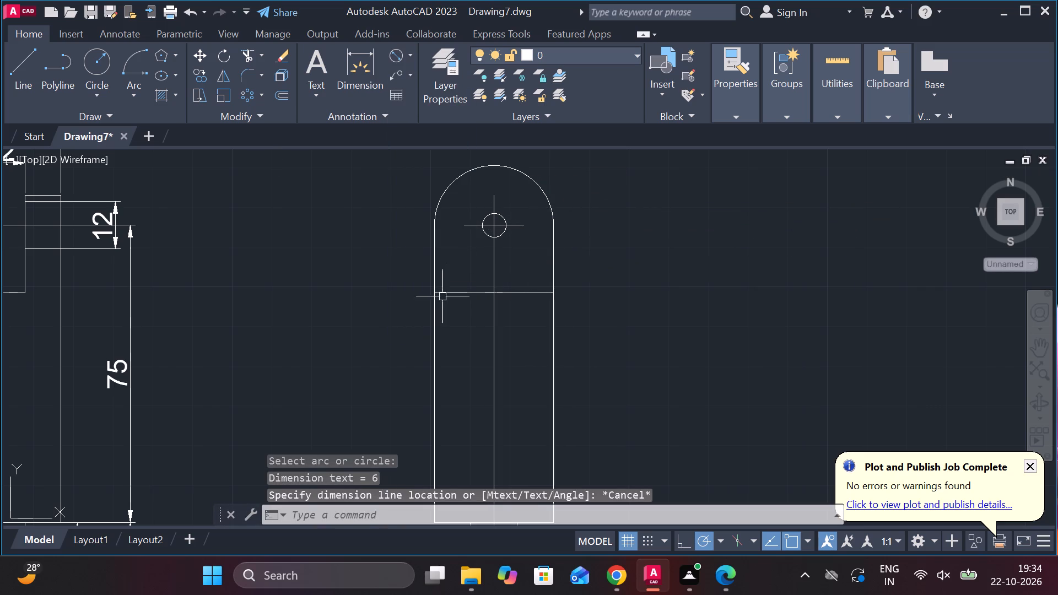
# Extend the round eye's vertical centre line up to the arc and its horizontal centre line out to both side lines.
pyautogui.write('ex')
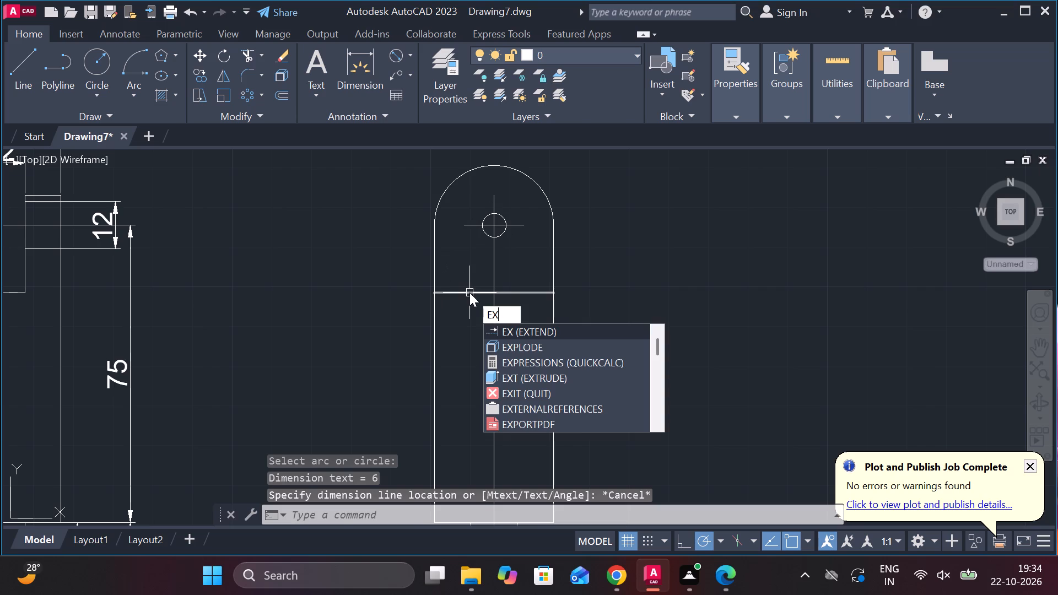
pyautogui.press('Return')
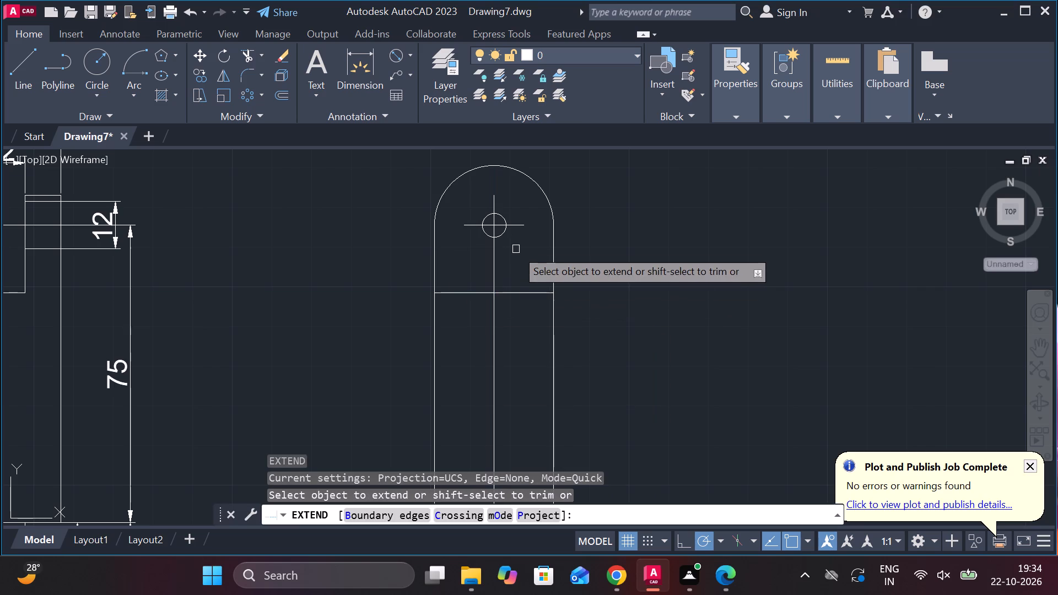
pyautogui.click(493, 205)
pyautogui.click(493, 229)
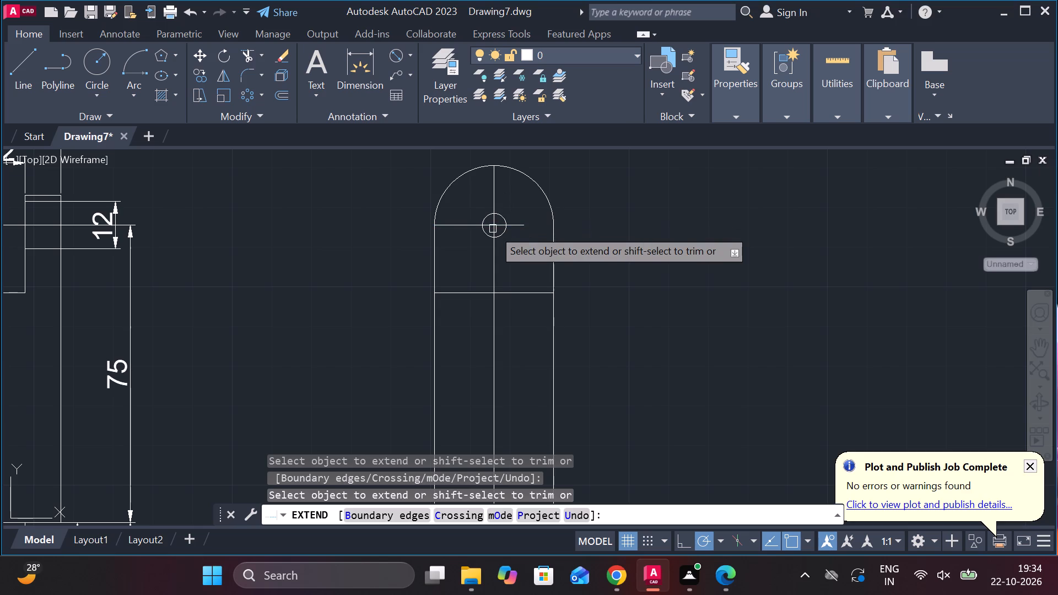
pyautogui.click(515, 226)
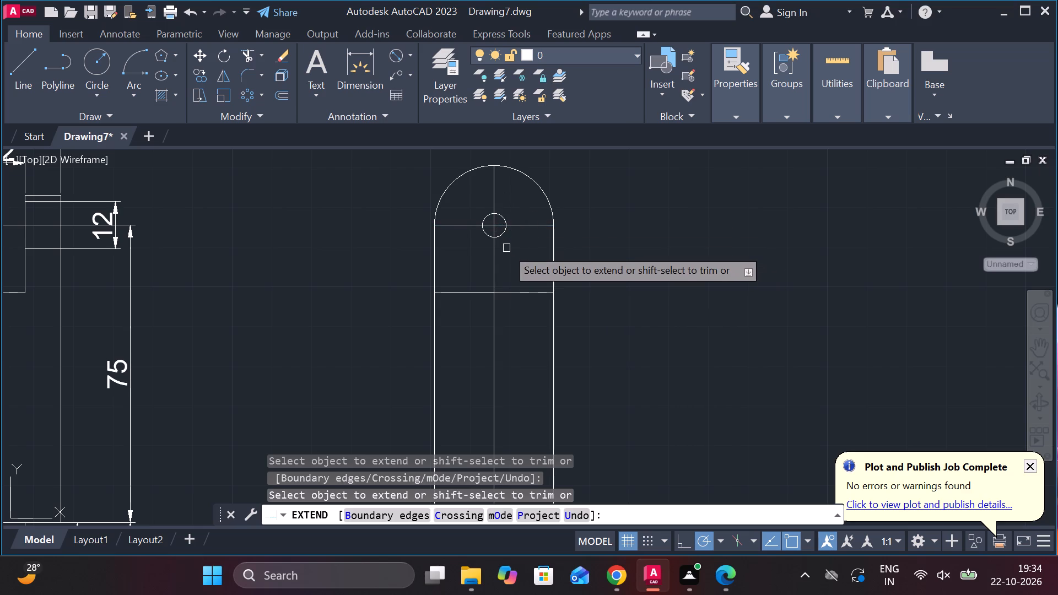
pyautogui.click(505, 235)
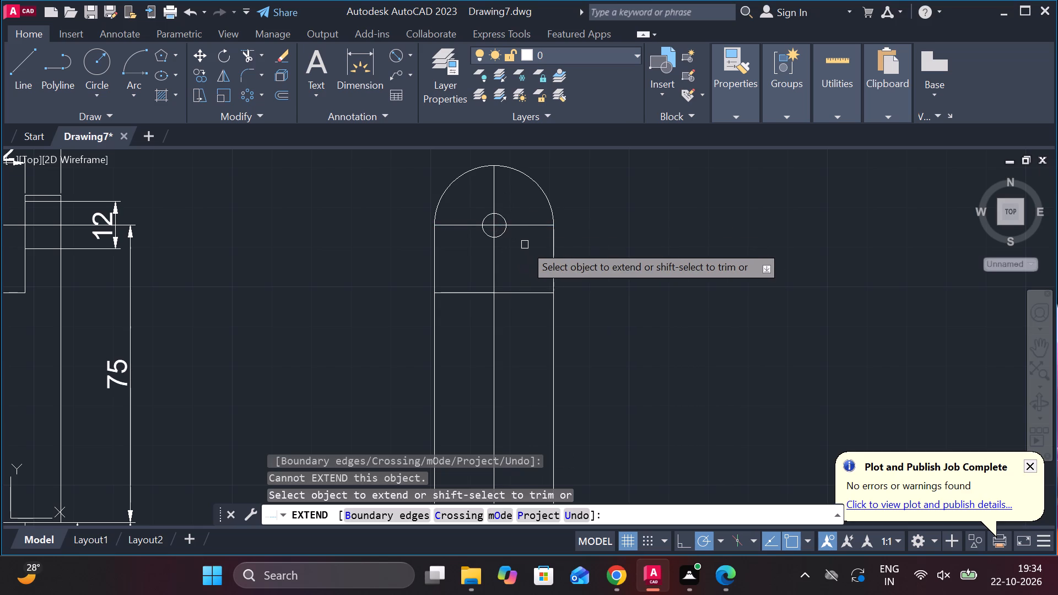
pyautogui.press('Escape')
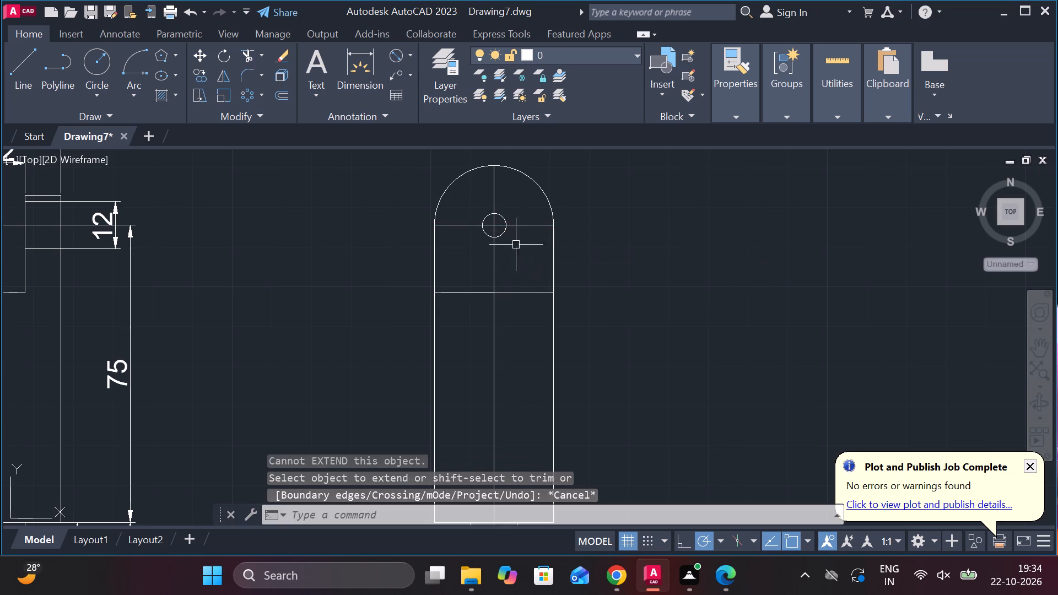
# Replace the small hole in the round eye with a 12 mm diameter circle centred on the centre-line intersection.
pyautogui.click(500, 234)
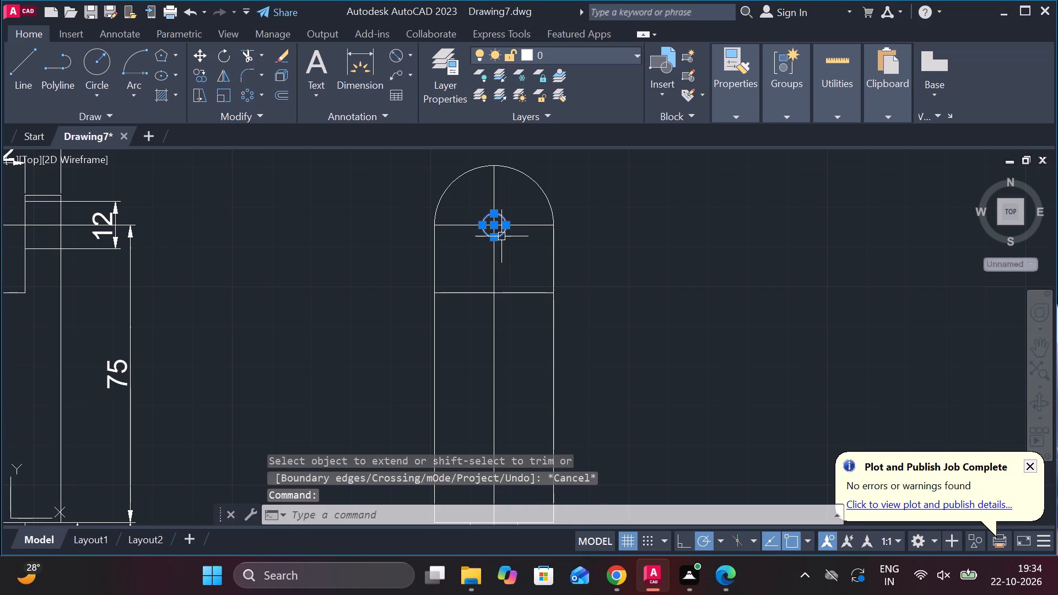
pyautogui.press('Delete')
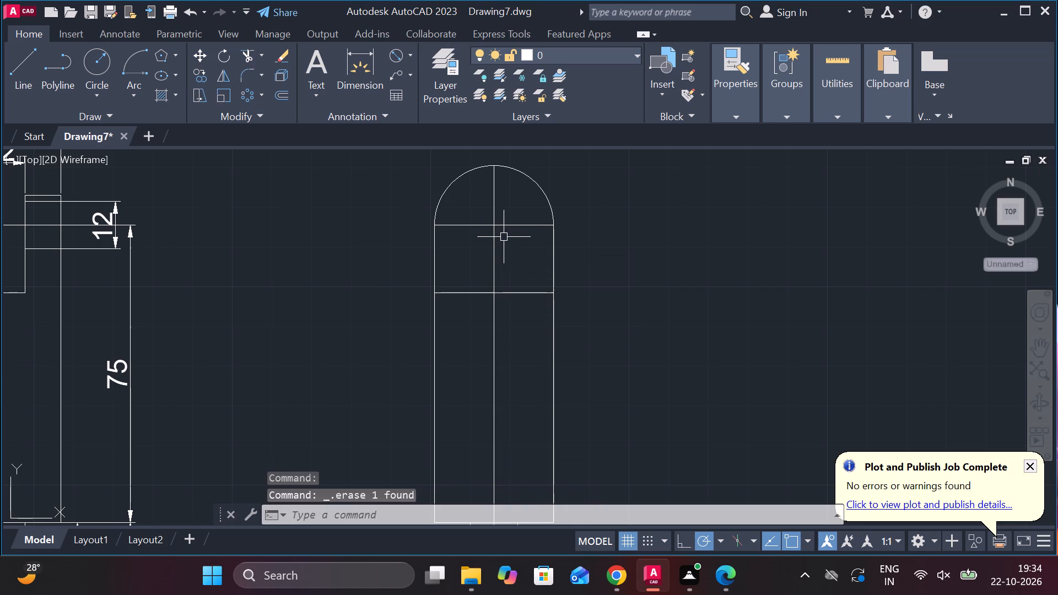
pyautogui.click(93, 88)
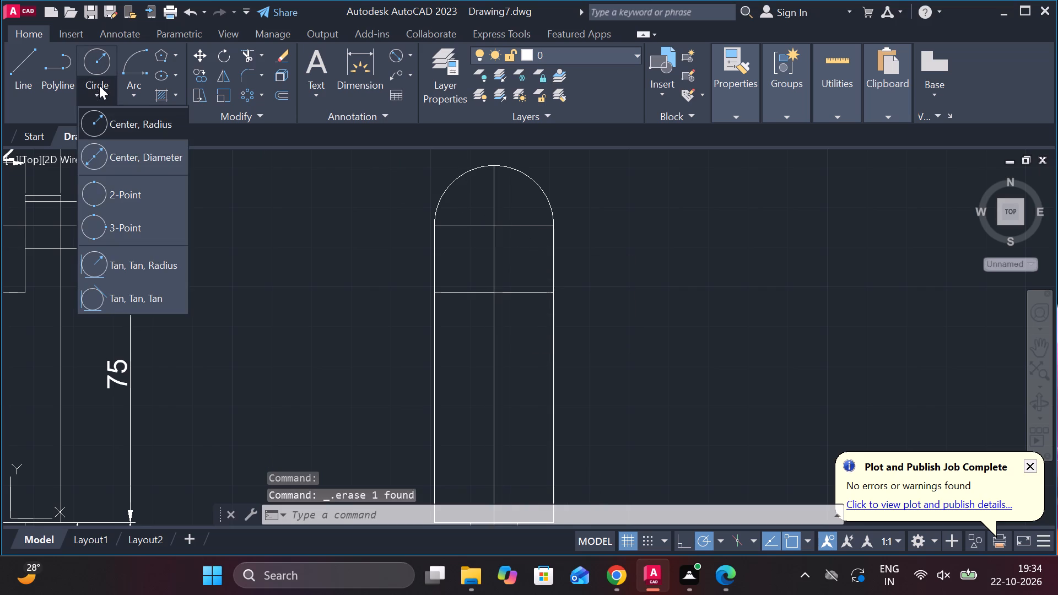
pyautogui.click(152, 161)
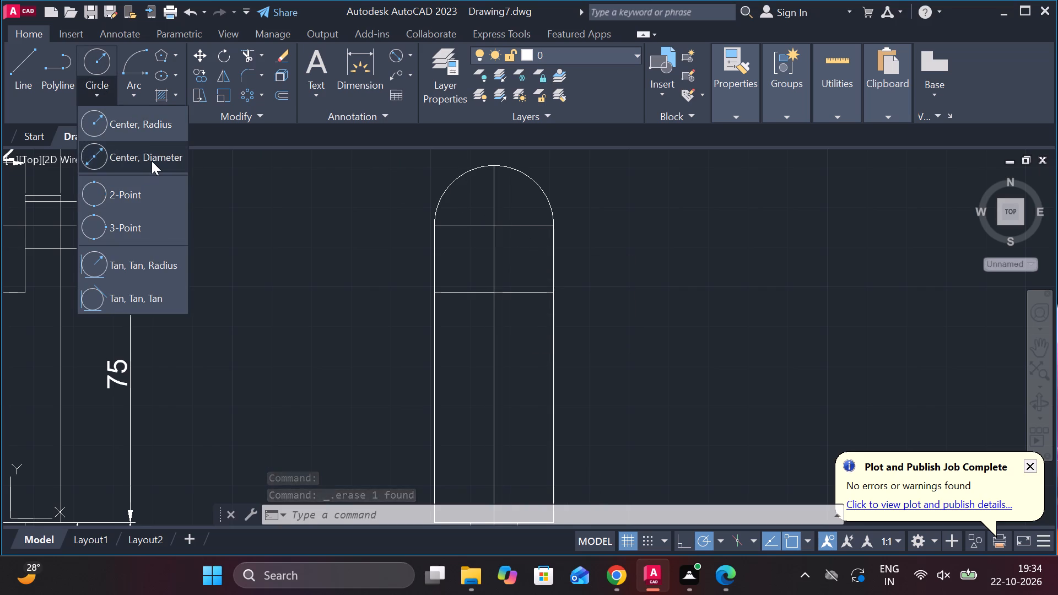
pyautogui.click(496, 225)
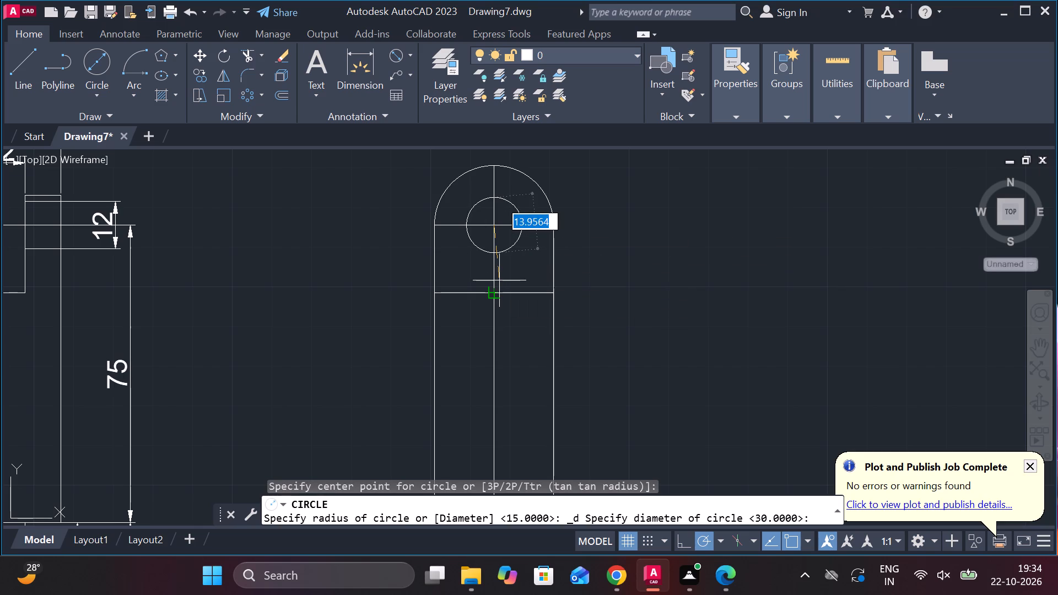
pyautogui.write('12')
pyautogui.press('Return')
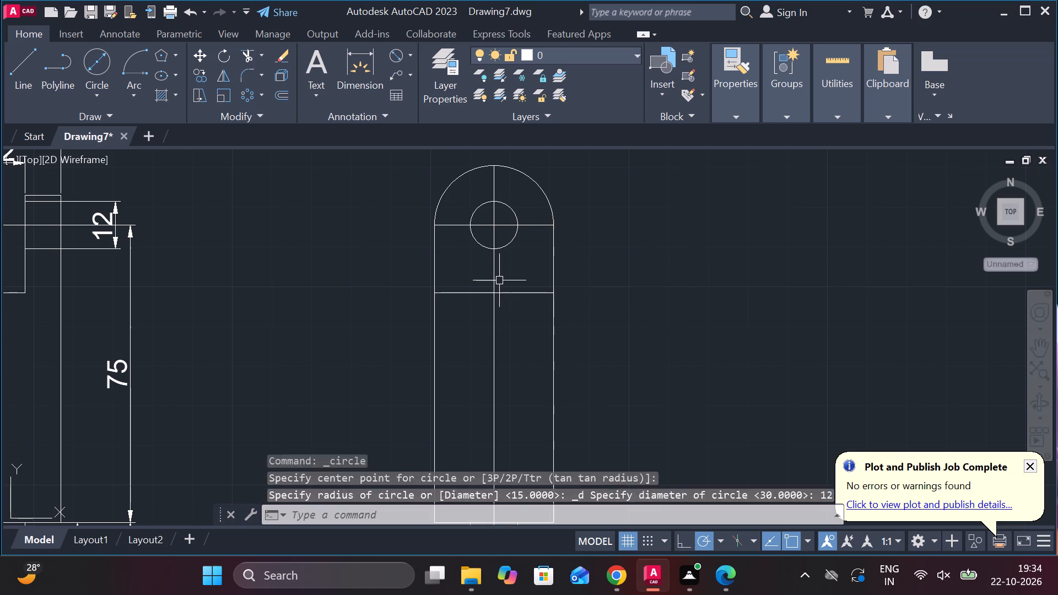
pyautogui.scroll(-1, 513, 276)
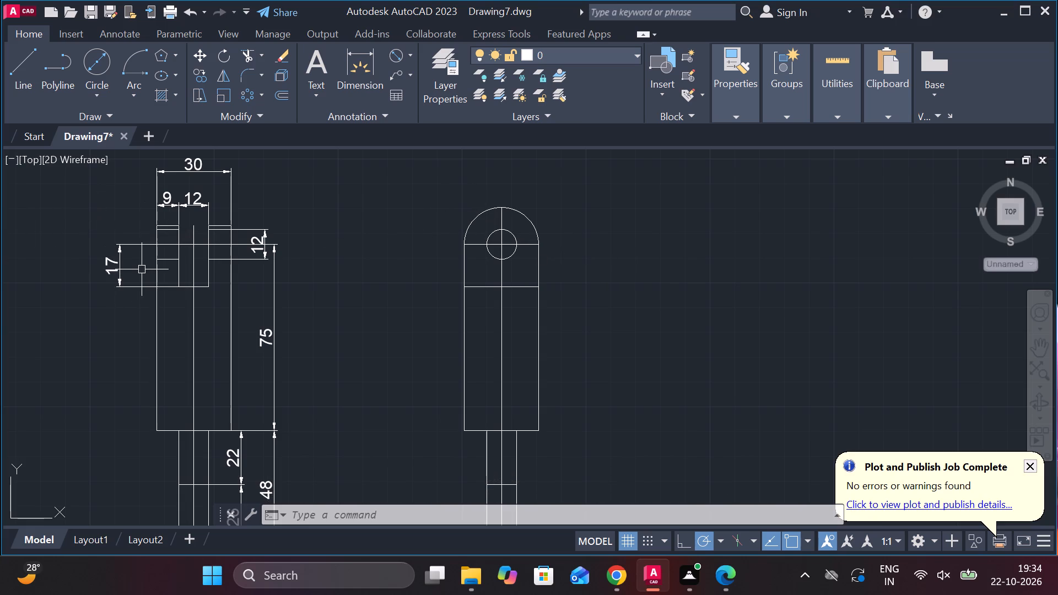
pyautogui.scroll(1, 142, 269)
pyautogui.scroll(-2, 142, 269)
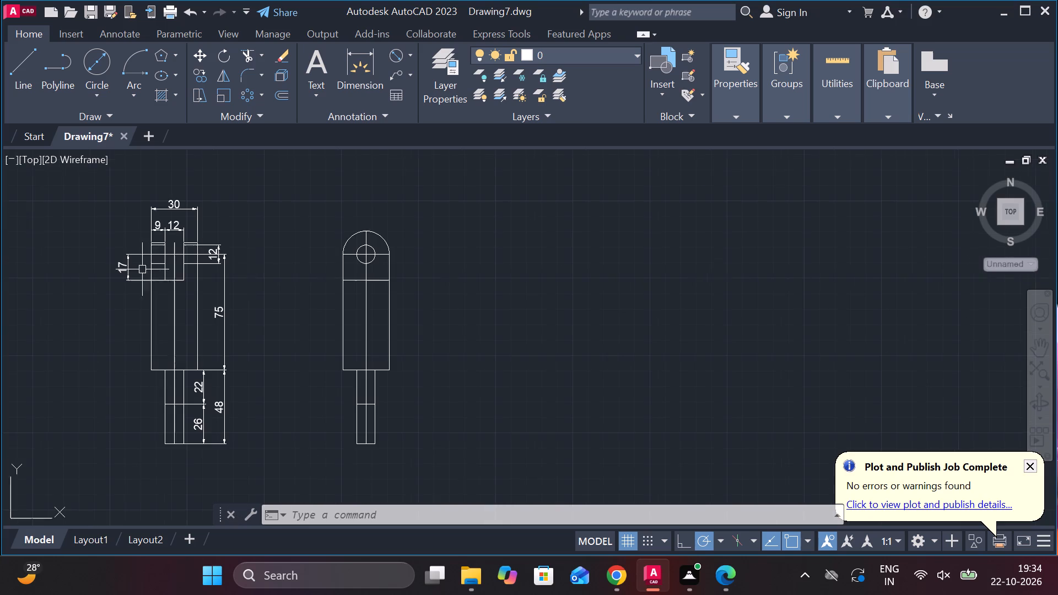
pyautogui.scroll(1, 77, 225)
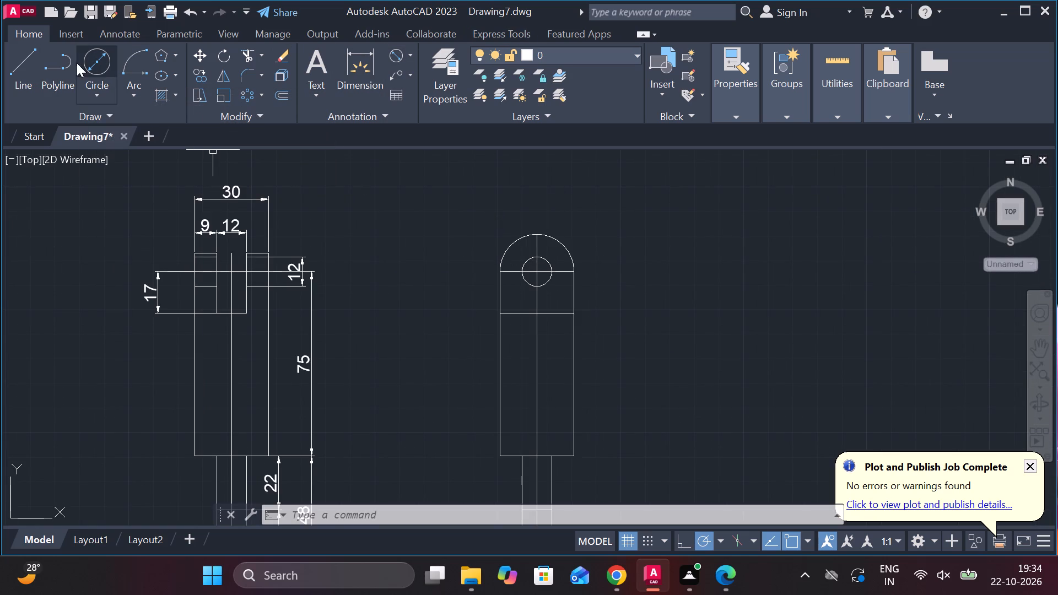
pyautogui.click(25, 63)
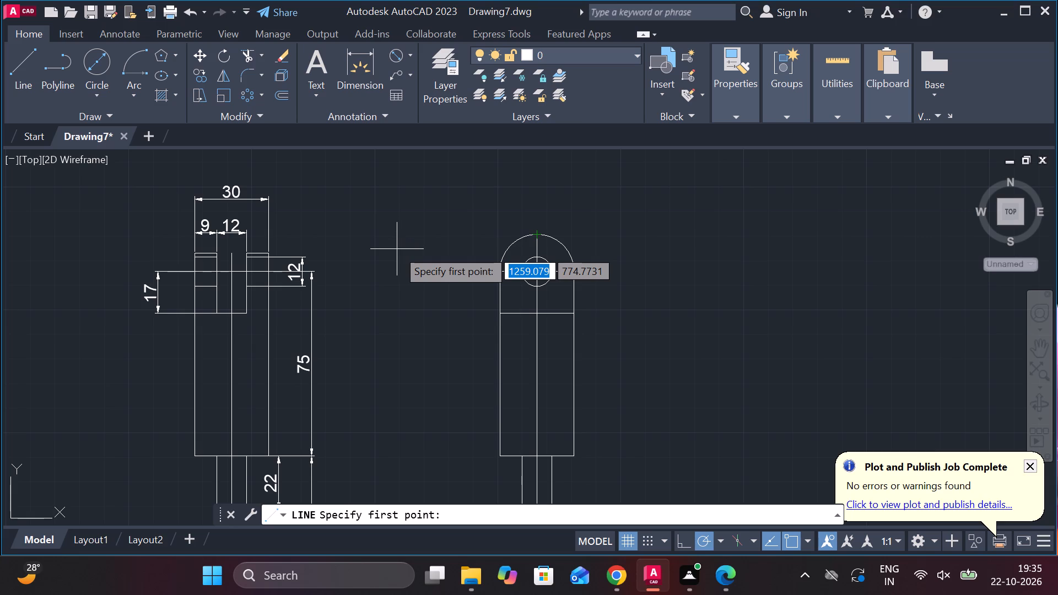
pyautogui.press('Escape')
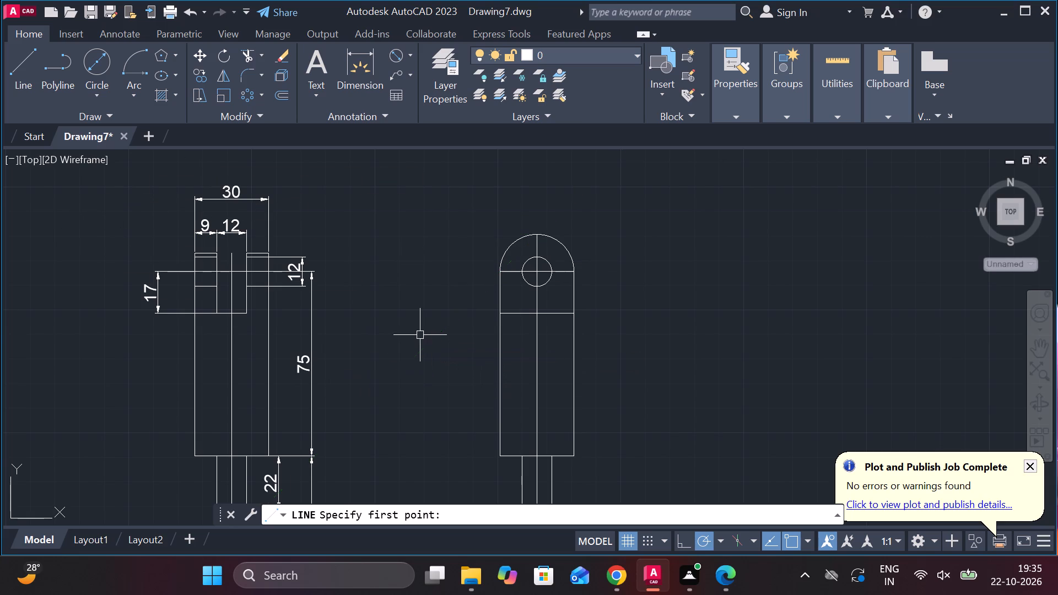
# Delete the 30, 9 and 12 mm horizontal dimensions above the forked view.
pyautogui.click(196, 231)
pyautogui.click(249, 196)
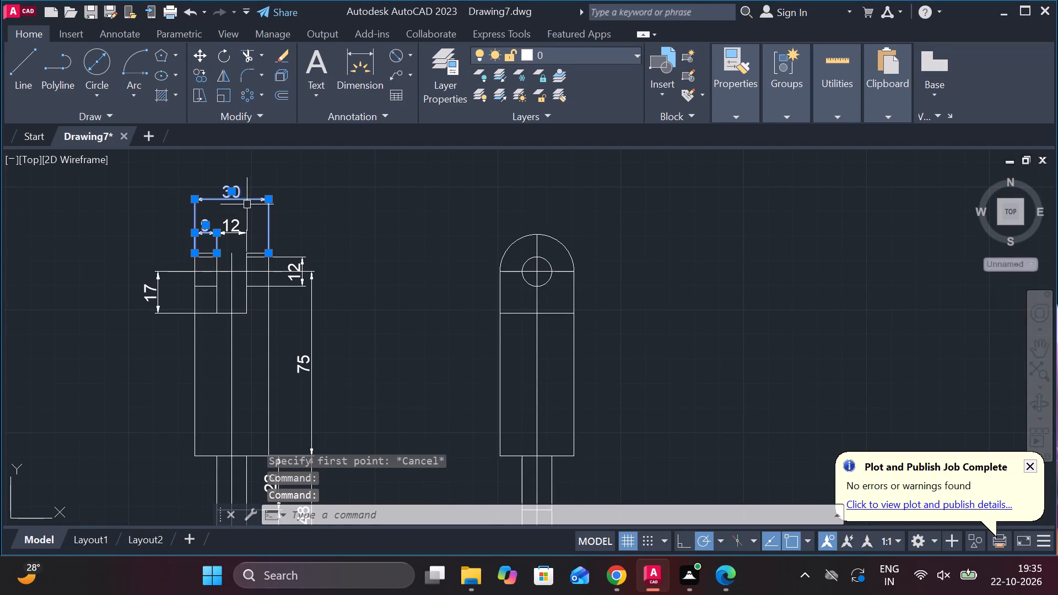
pyautogui.click(235, 227)
pyautogui.press('Delete')
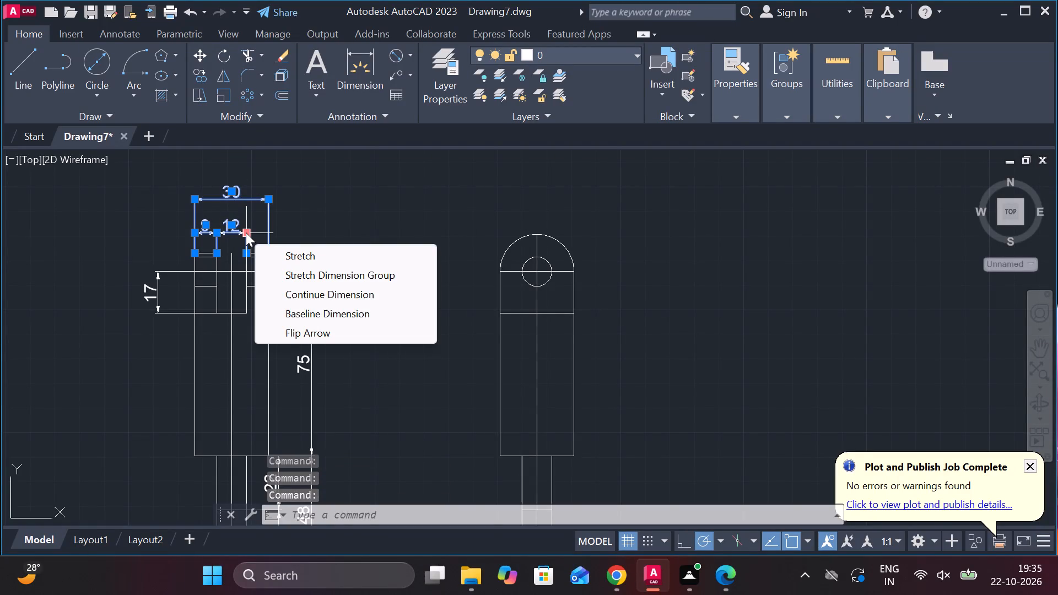
pyautogui.press('Delete')
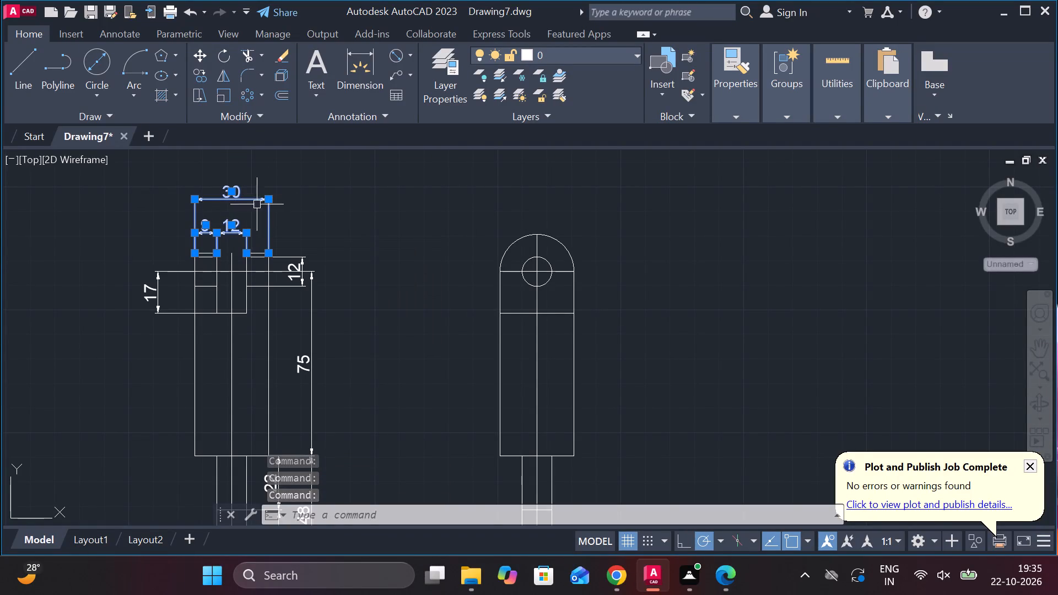
pyautogui.press('Delete')
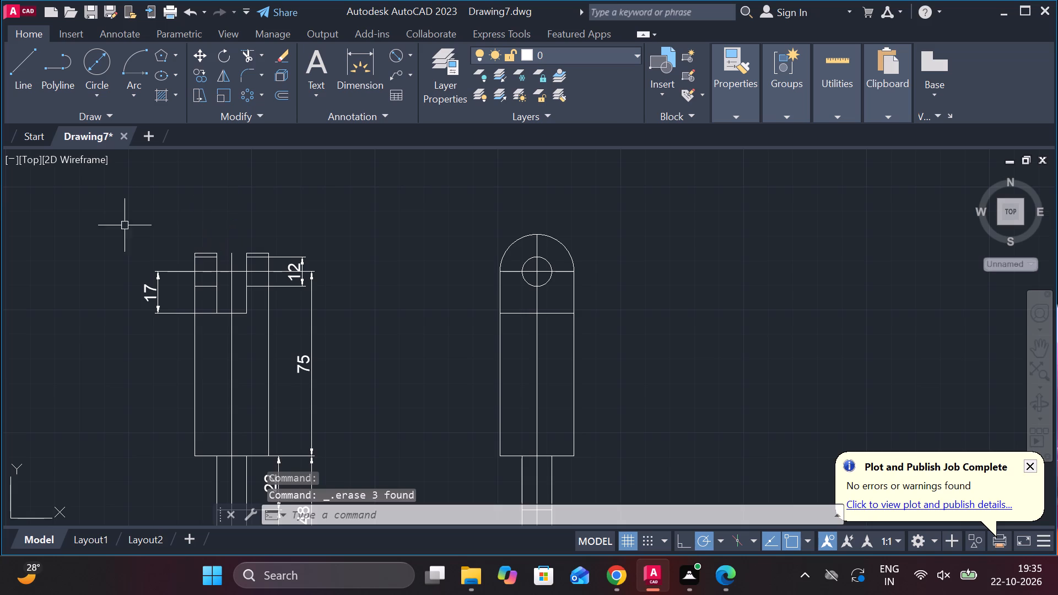
# Copy the fork's horizontal centre line straight up to the level of the round eye's top.
pyautogui.click(239, 271)
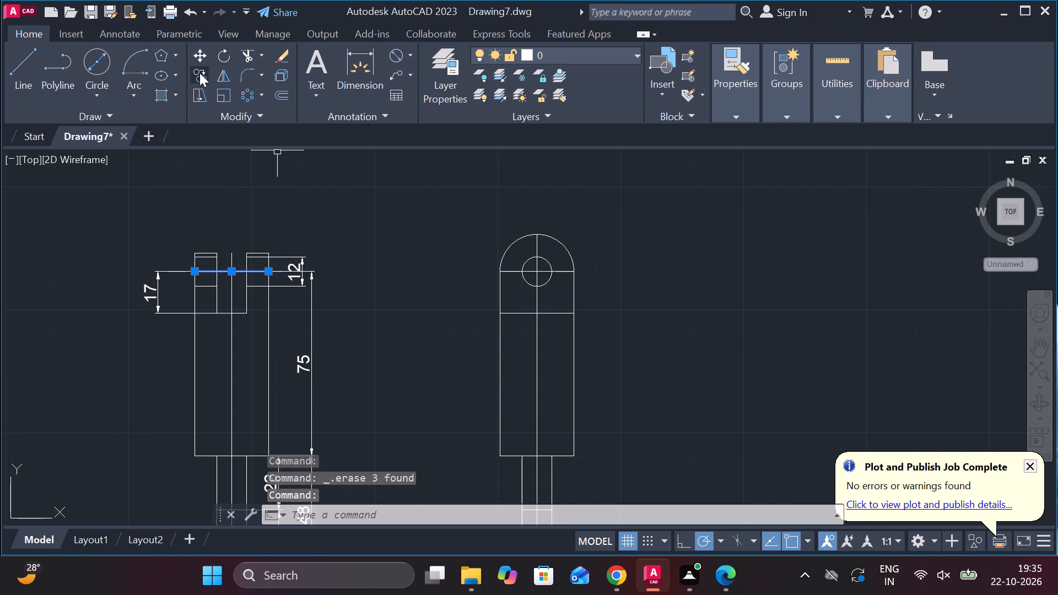
pyautogui.click(199, 73)
pyautogui.click(233, 273)
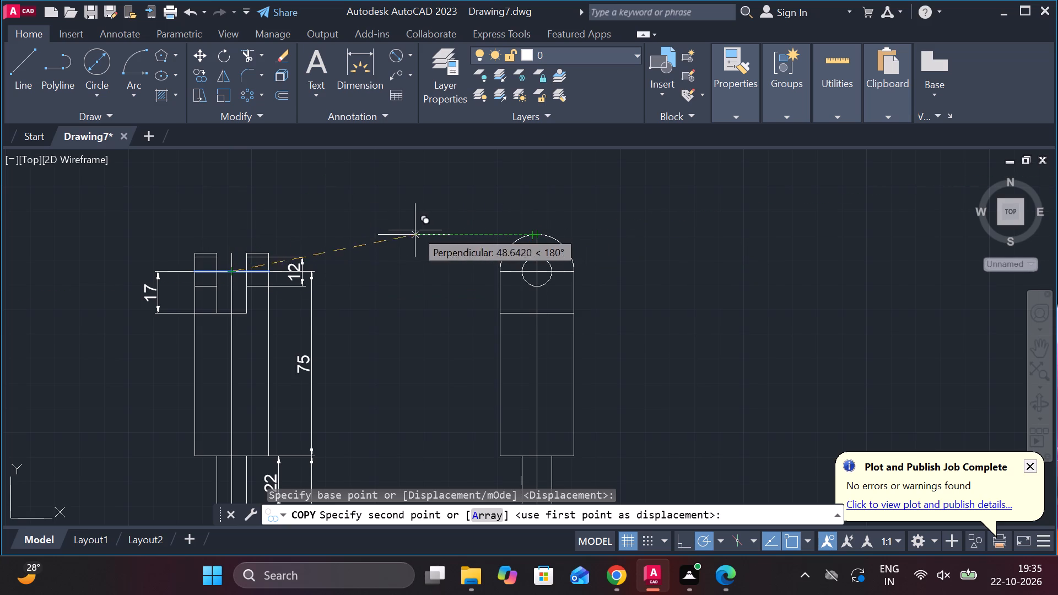
pyautogui.click(230, 235)
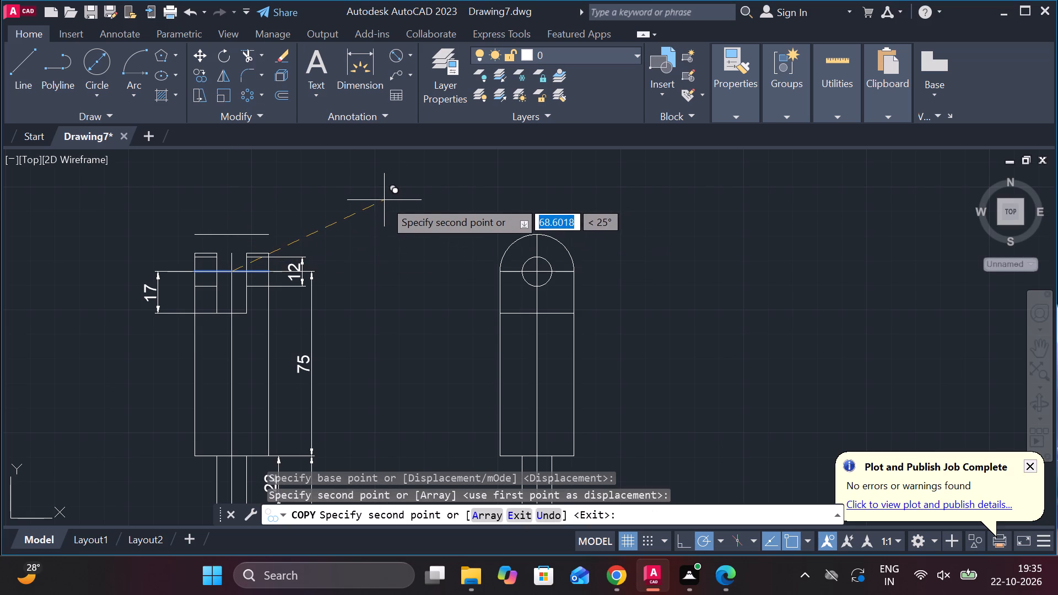
pyautogui.press('Escape')
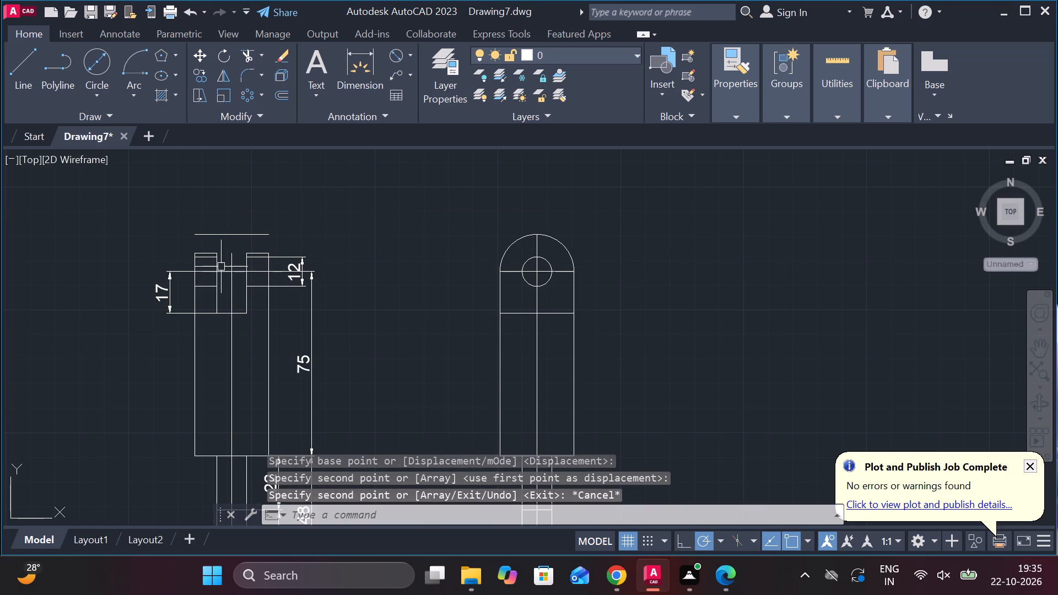
# Trim away the short top edges of both fork prongs.
pyautogui.scroll(2, 220, 267)
pyautogui.click(242, 53)
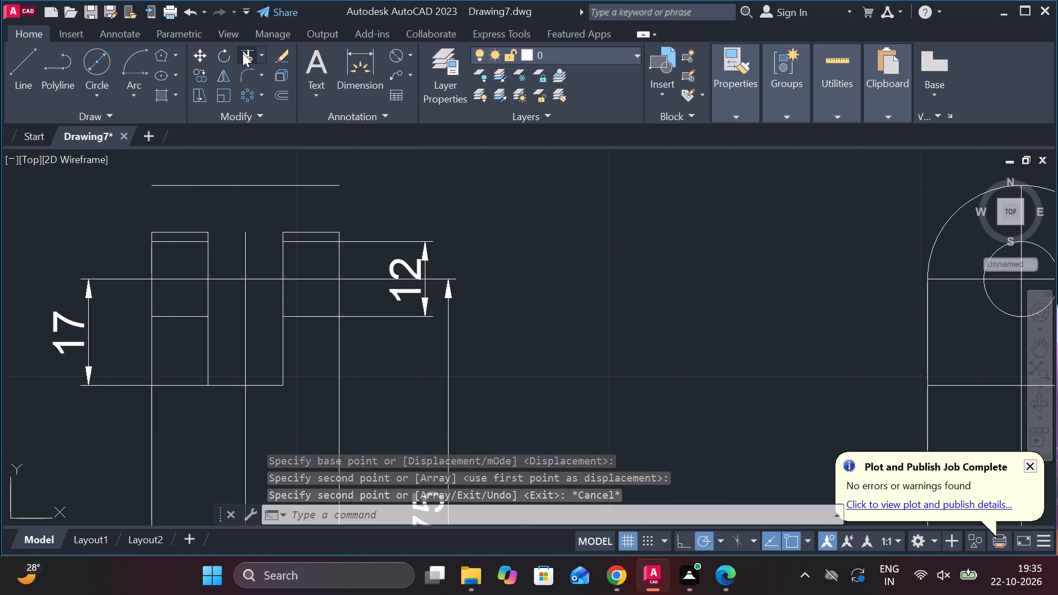
pyautogui.click(167, 230)
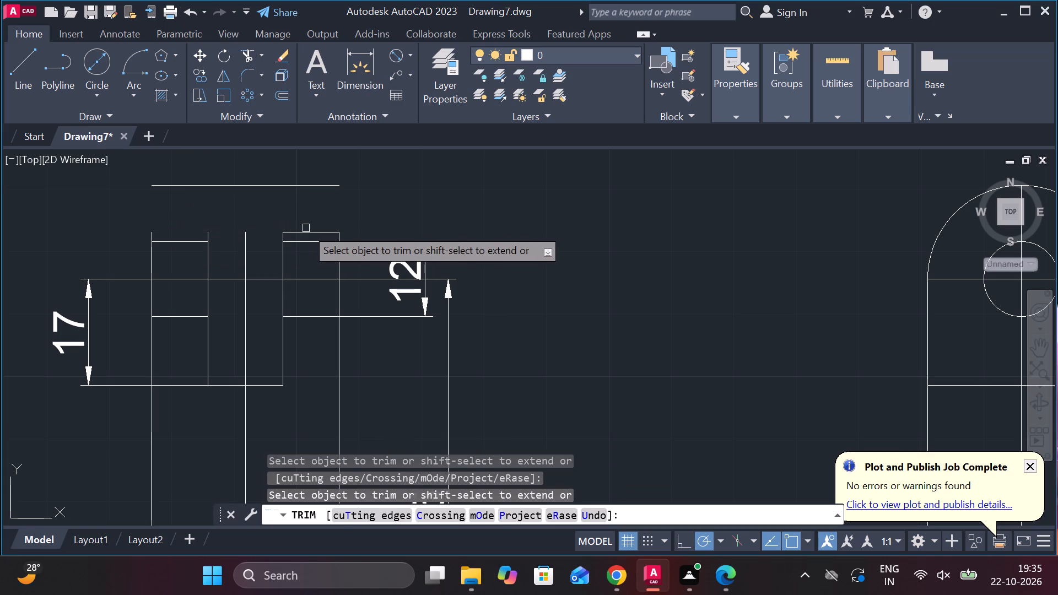
pyautogui.click(306, 228)
pyautogui.click(311, 236)
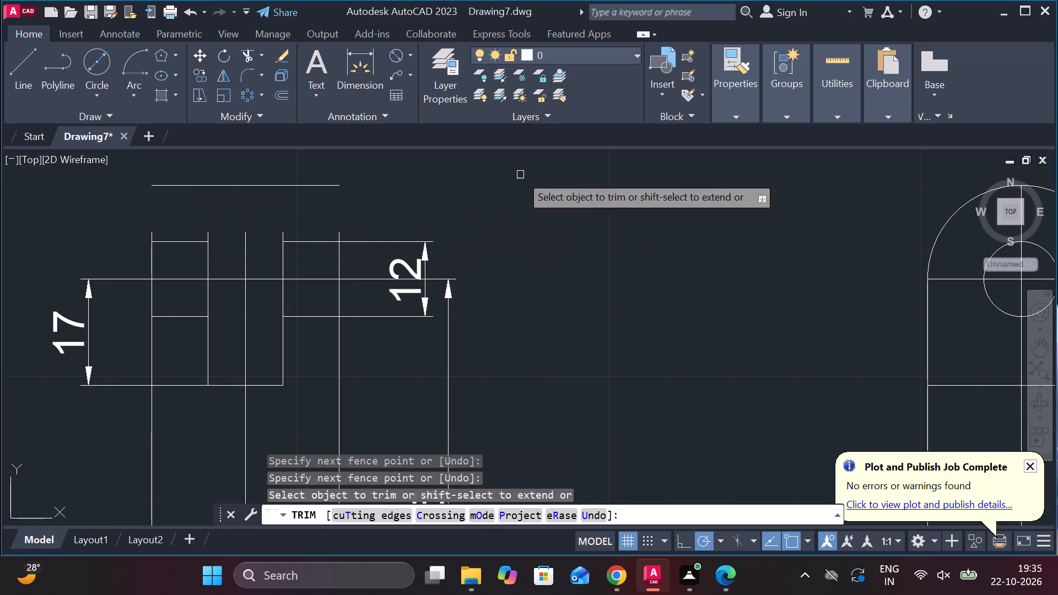
# Extend the fork view's four vertical edges and its vertical centre line up to the raised top line.
pyautogui.click(27, 61)
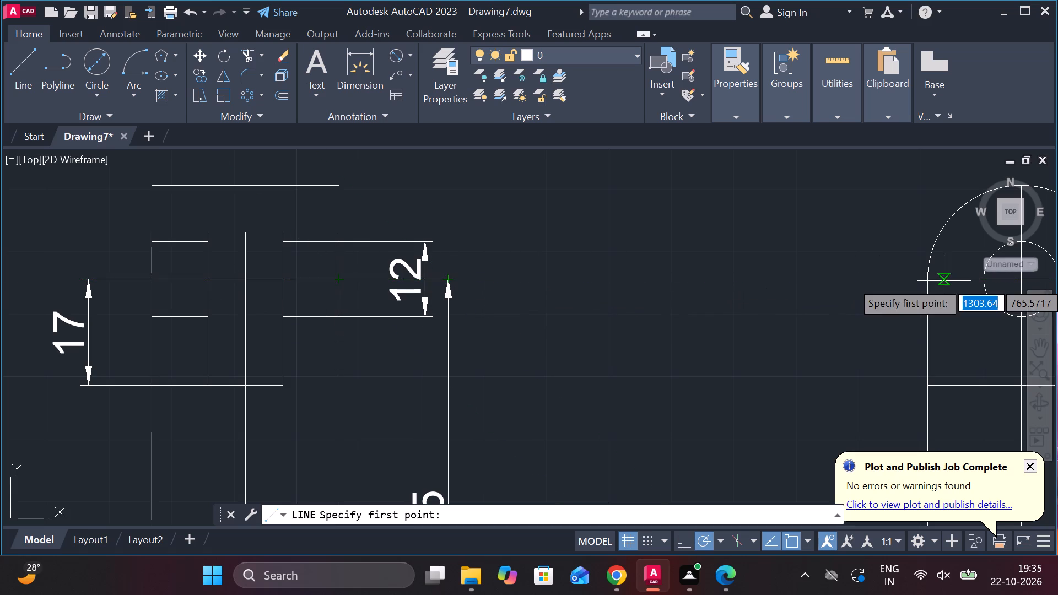
pyautogui.press('Escape')
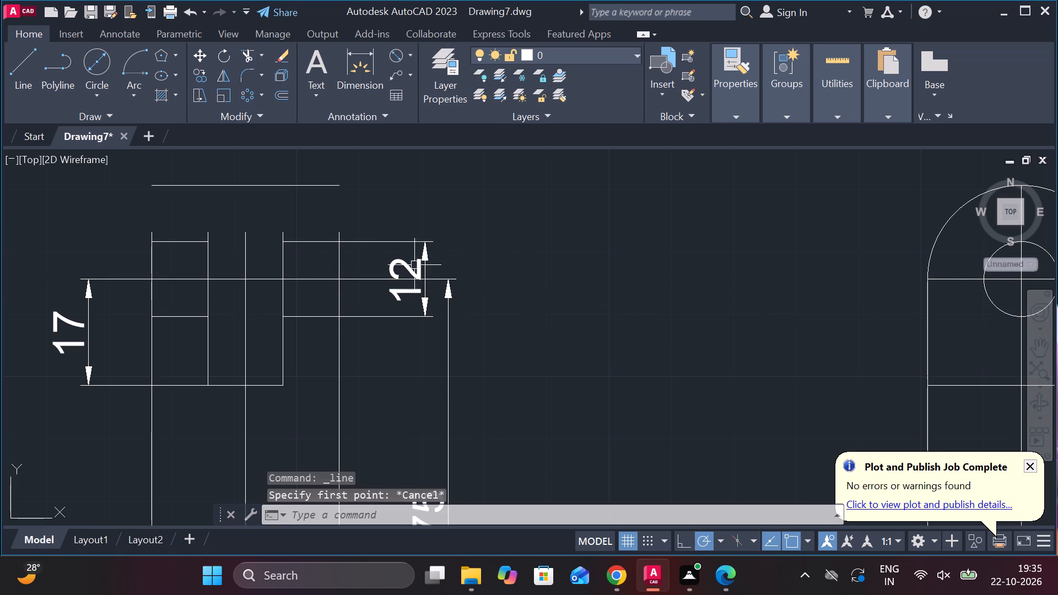
pyautogui.write('ex')
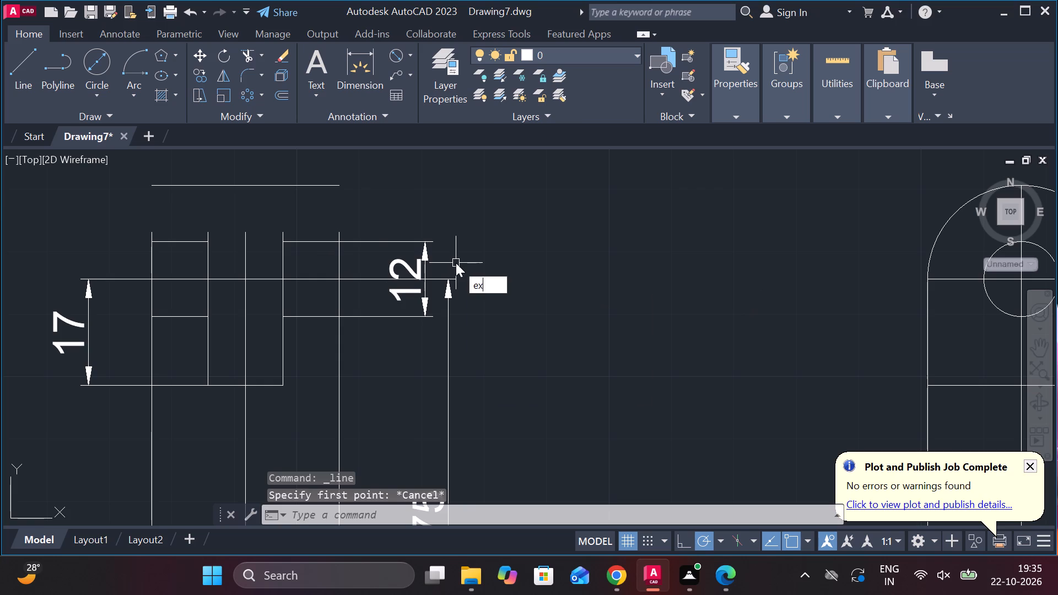
pyautogui.press('Return')
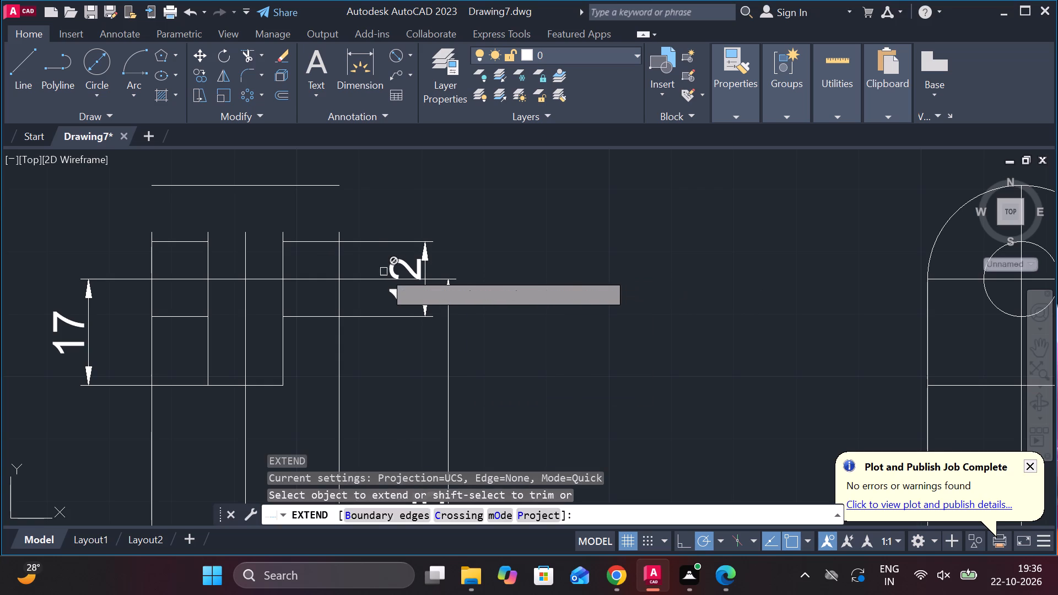
pyautogui.click(343, 258)
pyautogui.click(285, 256)
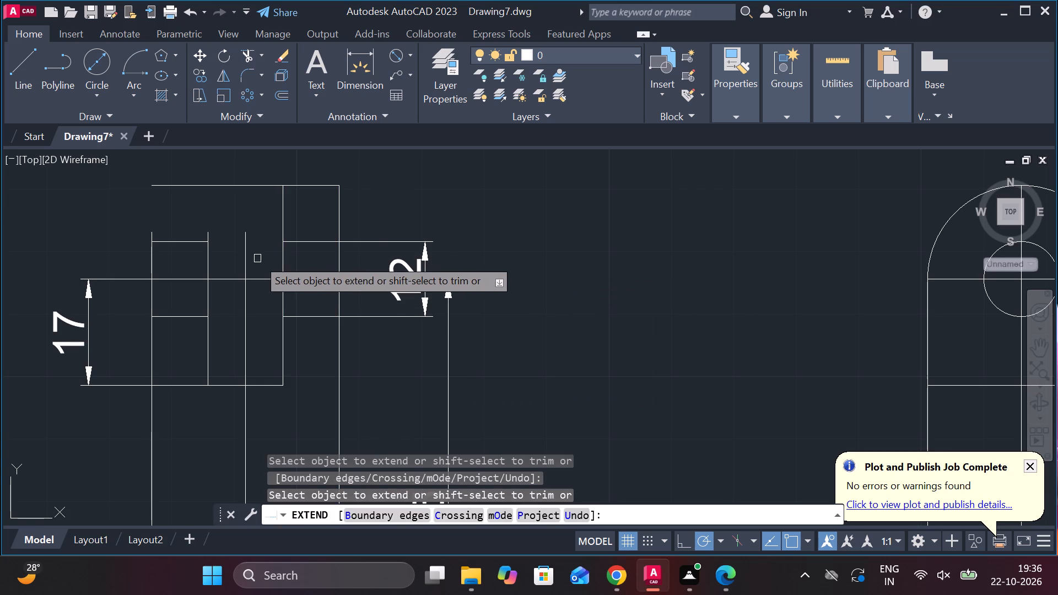
pyautogui.click(209, 264)
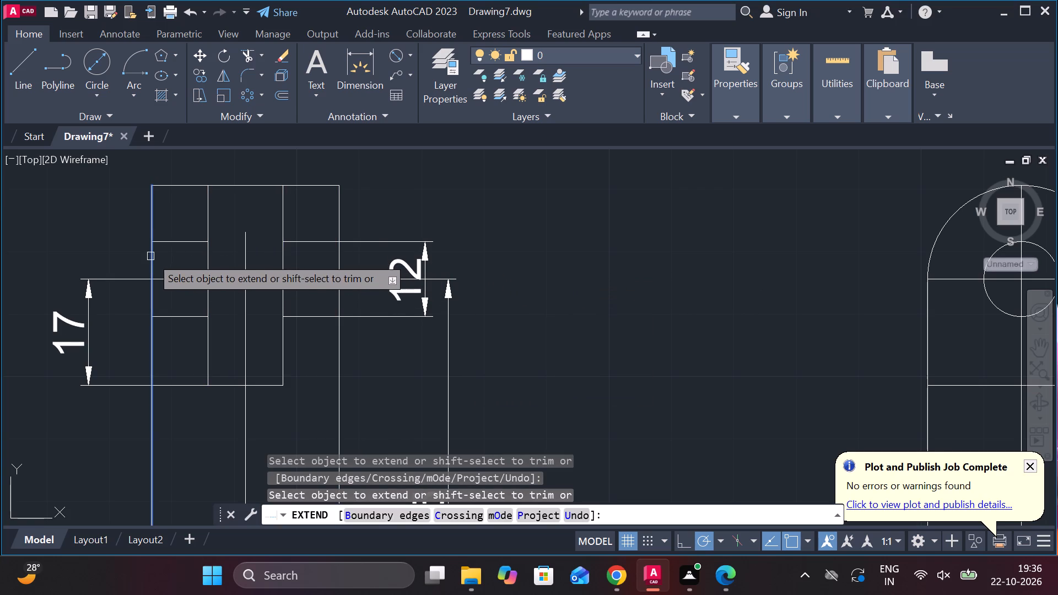
pyautogui.click(150, 256)
pyautogui.click(244, 265)
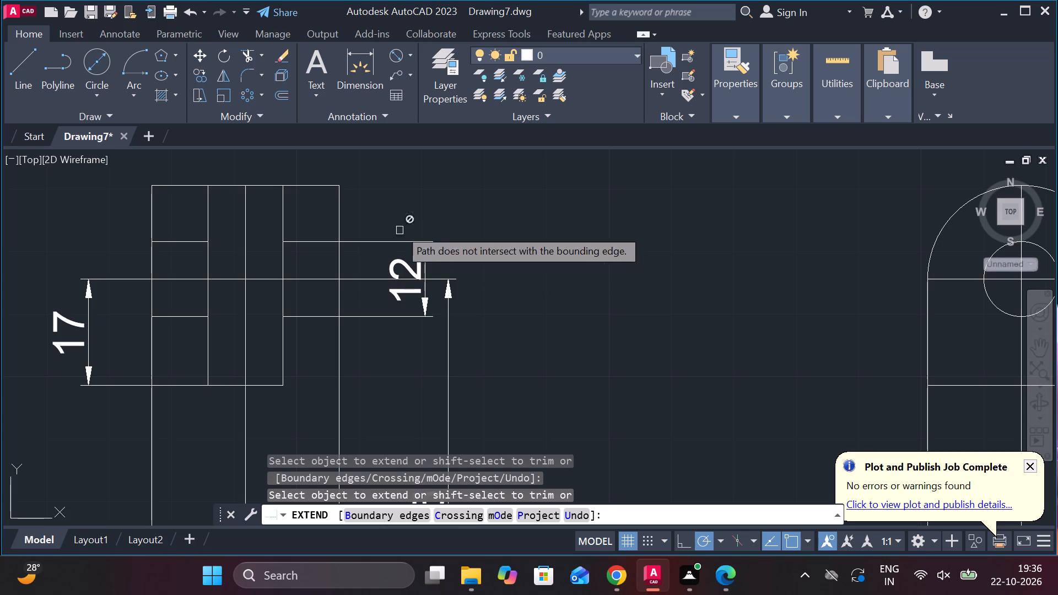
pyautogui.scroll(-2, 393, 189)
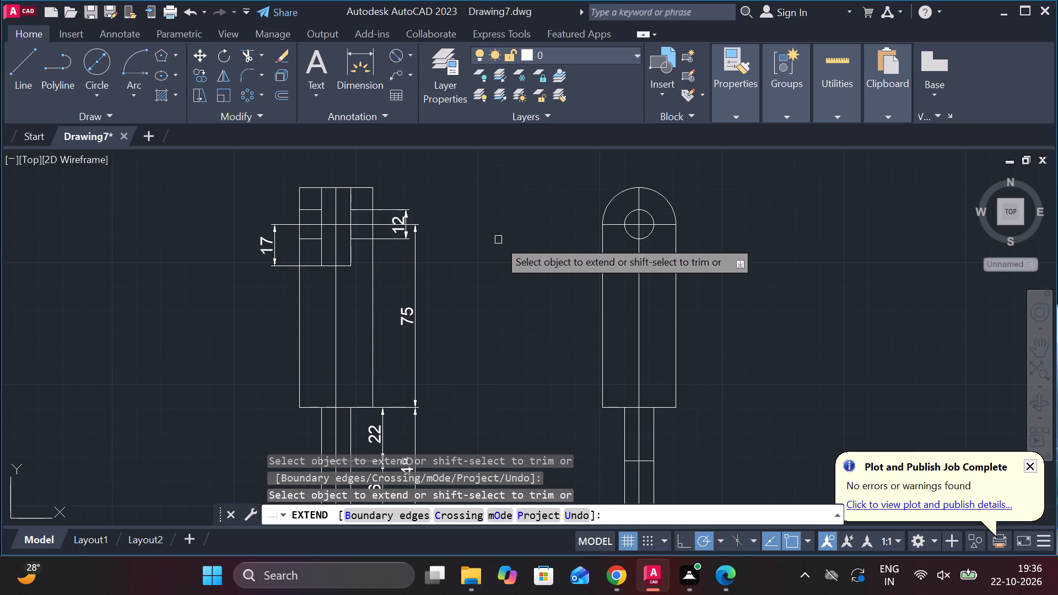
pyautogui.press('Escape')
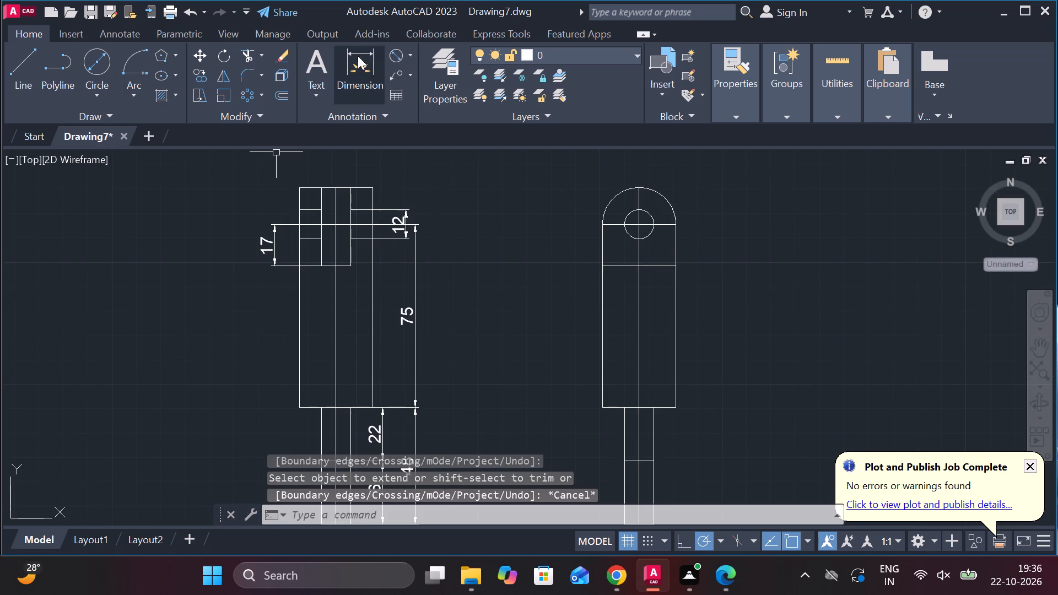
# Add a linear dimension for the fork's overall width, placed well above its top edge.
pyautogui.click(408, 55)
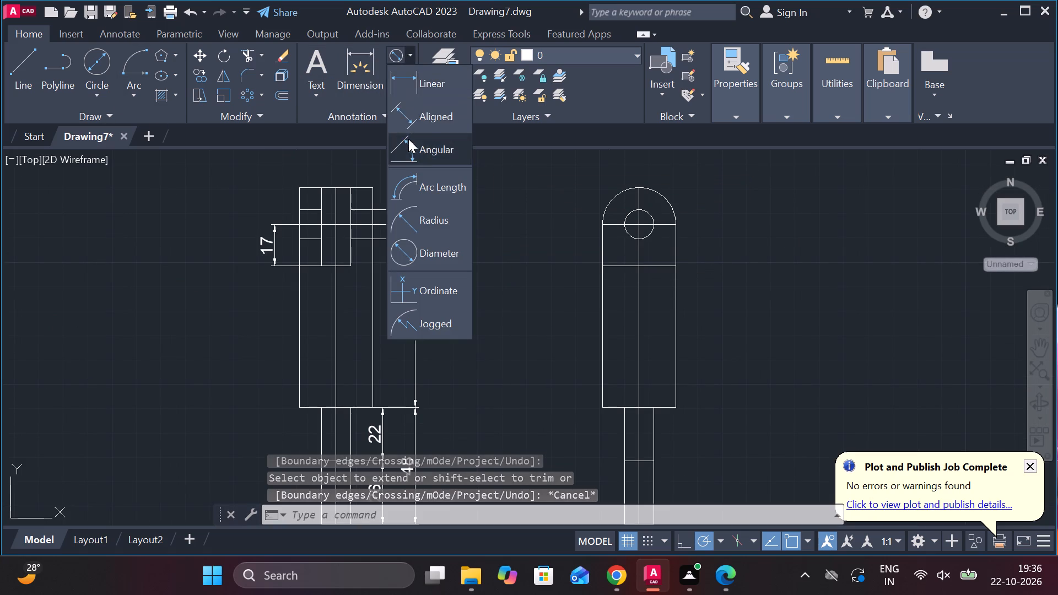
pyautogui.click(425, 97)
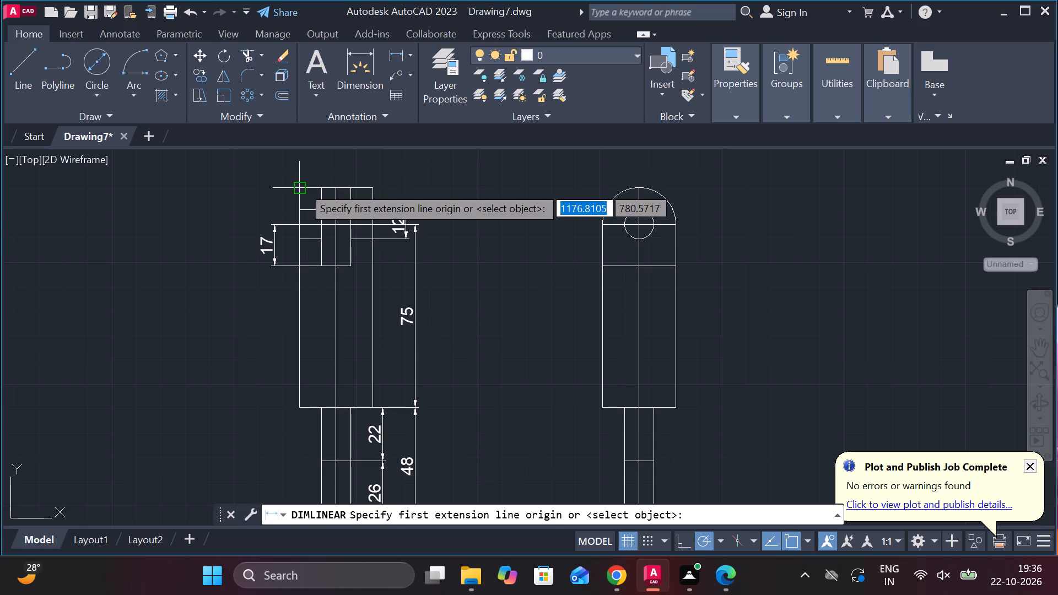
pyautogui.click(303, 186)
pyautogui.click(373, 188)
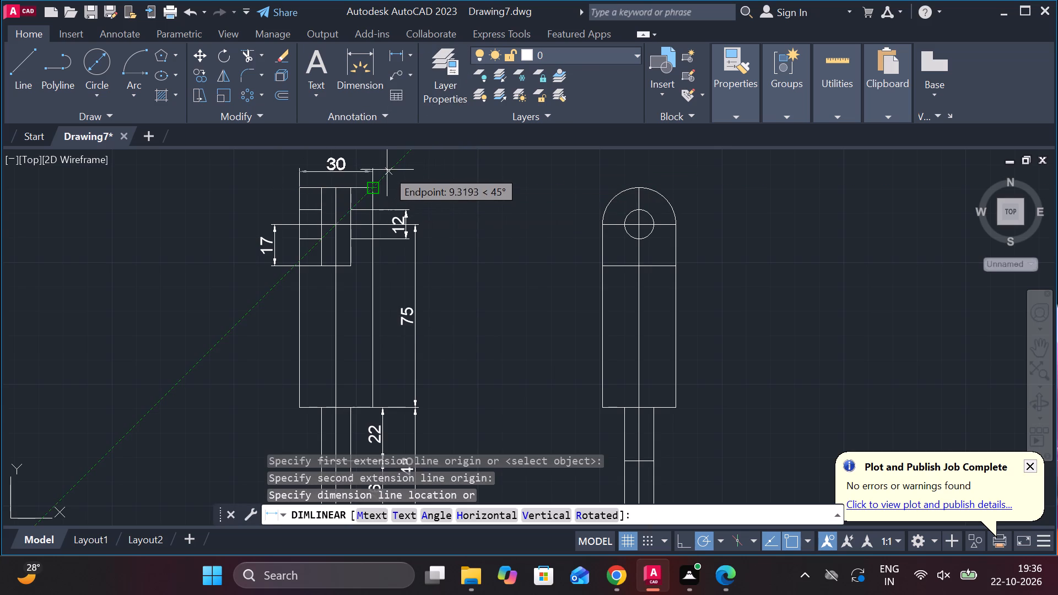
pyautogui.scroll(-2, 391, 311)
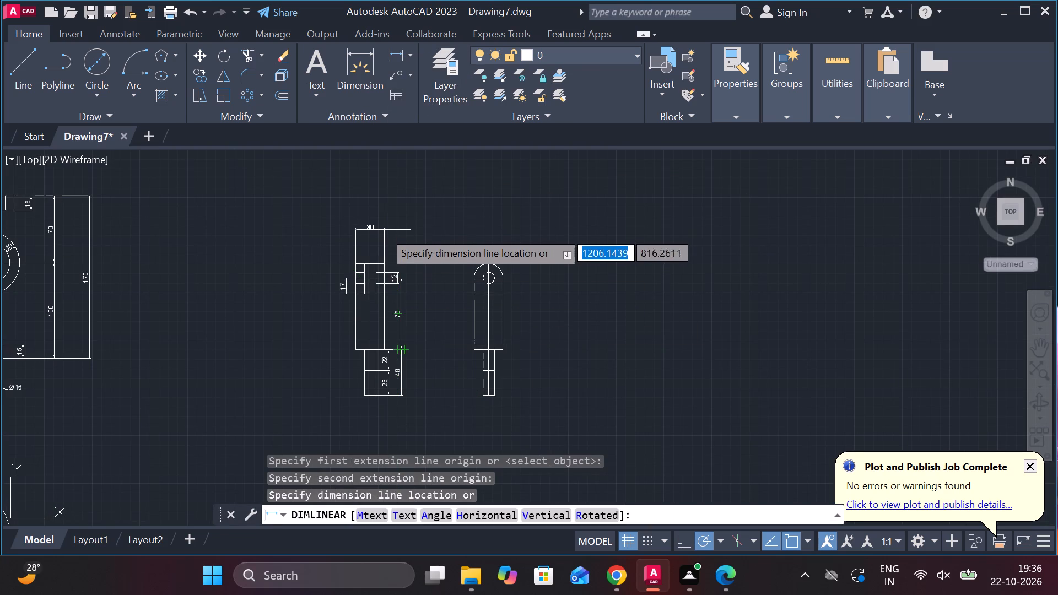
pyautogui.scroll(3, 384, 236)
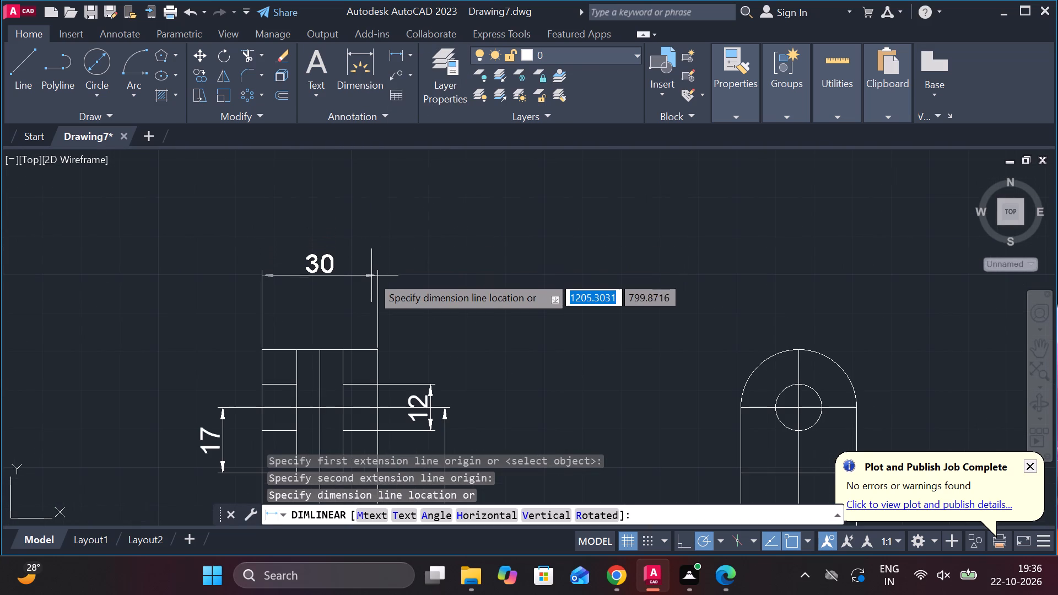
pyautogui.click(372, 243)
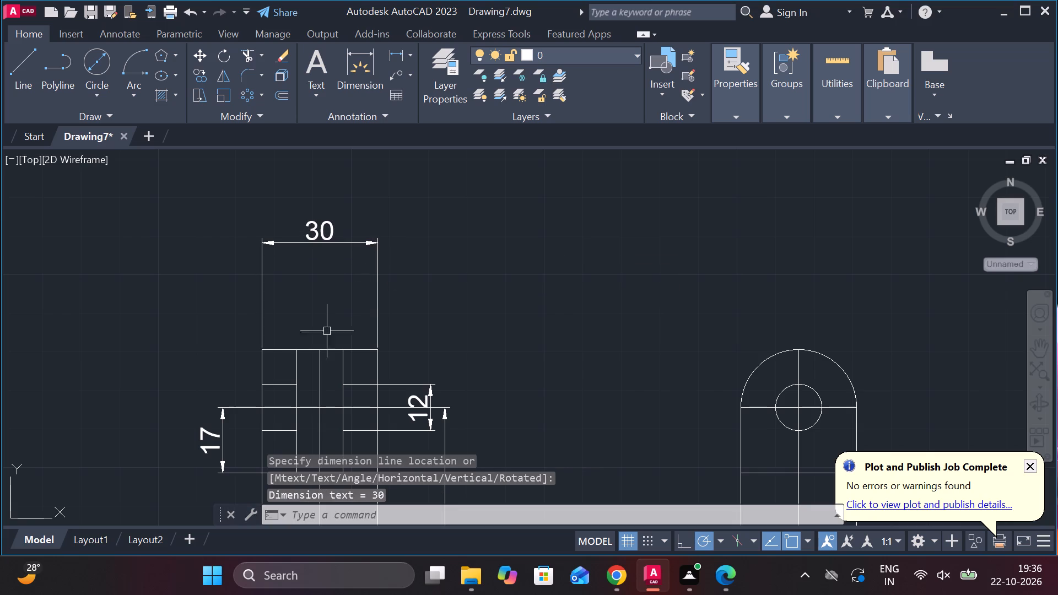
# Dimension the widths of the fork's slot and both prongs in one row beneath the overall width dimension.
pyautogui.click(401, 54)
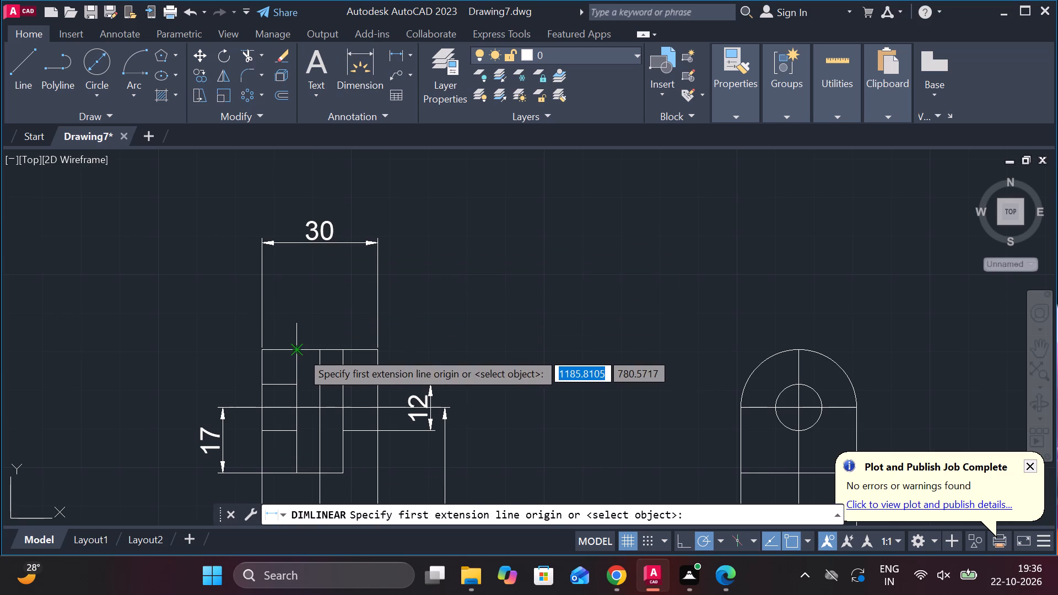
pyautogui.click(301, 351)
pyautogui.click(344, 350)
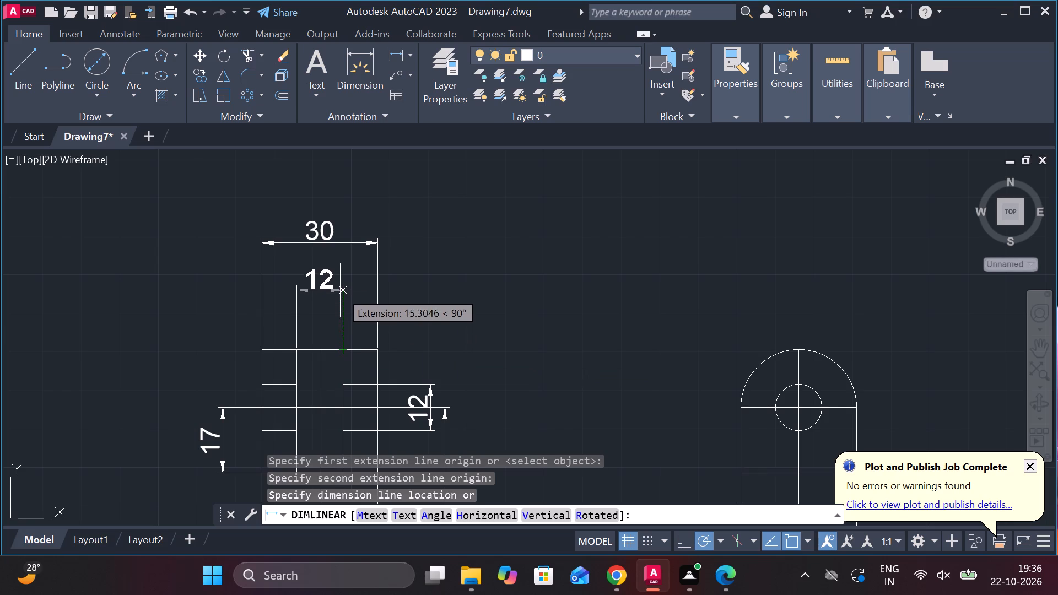
pyautogui.click(340, 290)
pyautogui.click(388, 55)
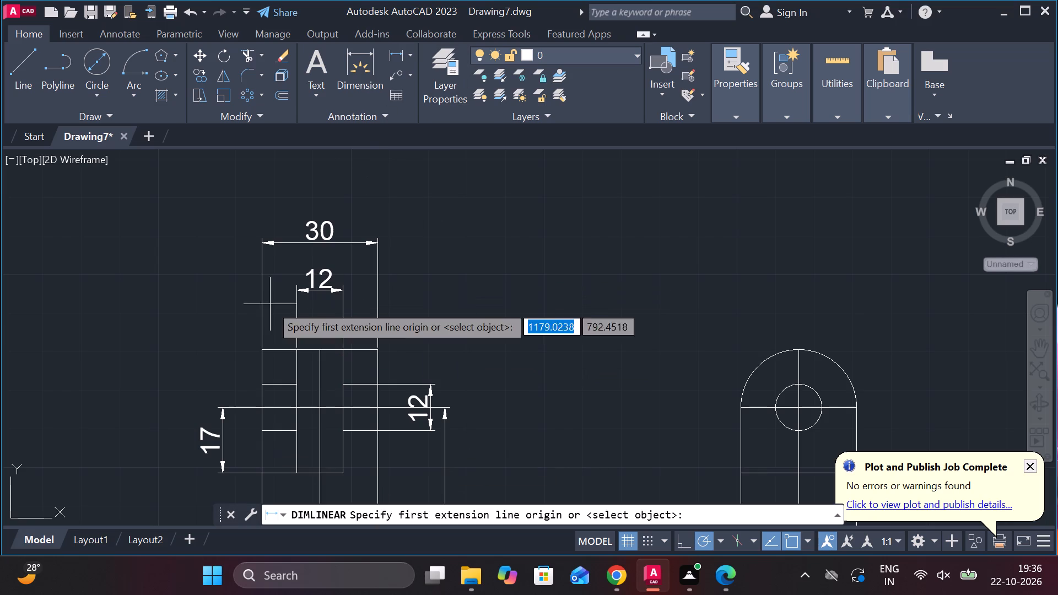
pyautogui.click(257, 347)
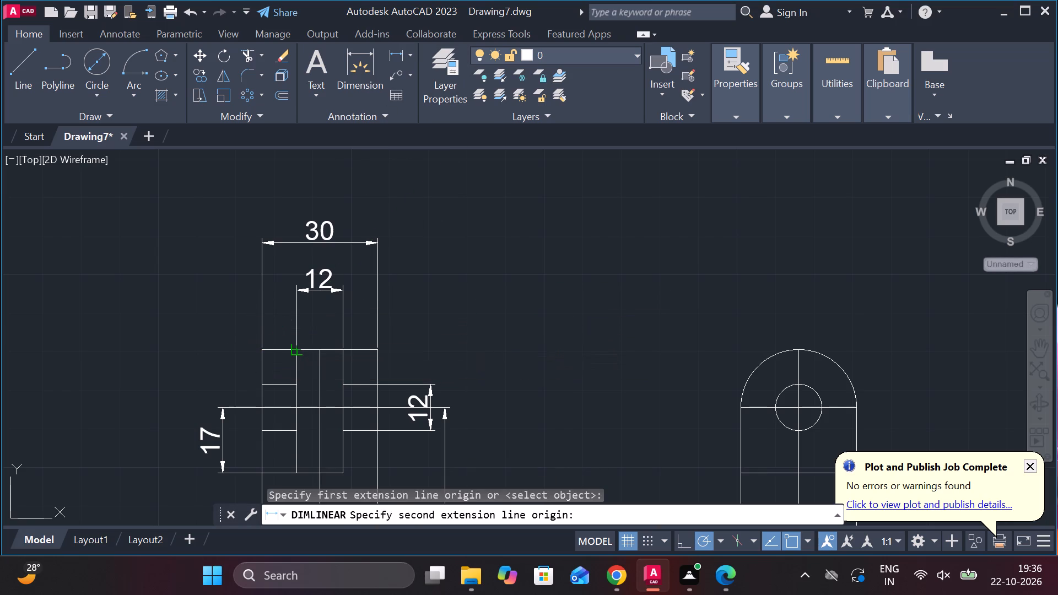
pyautogui.click(295, 345)
pyautogui.click(295, 289)
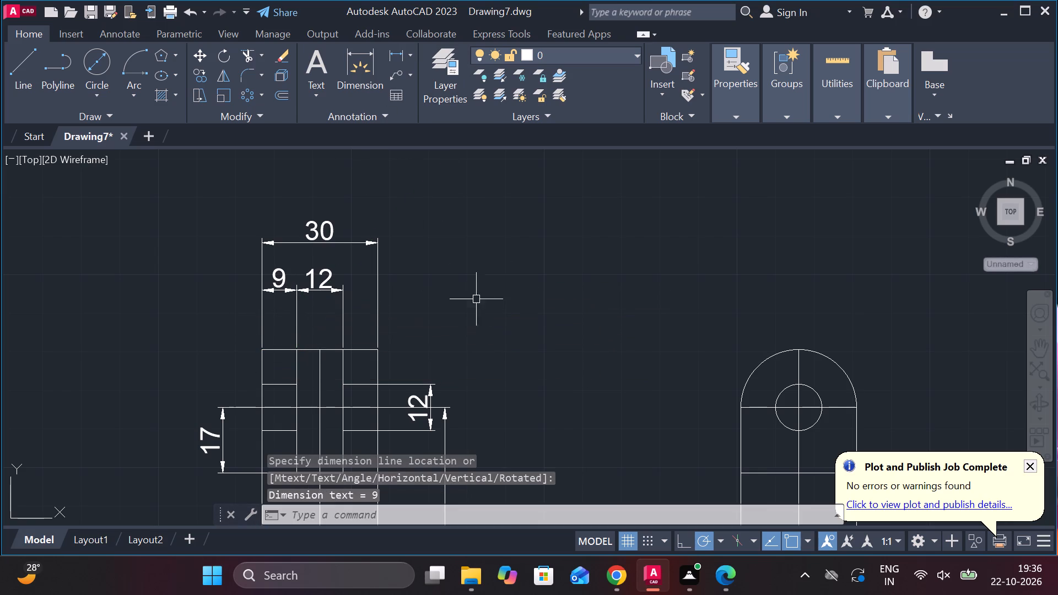
pyautogui.click(397, 57)
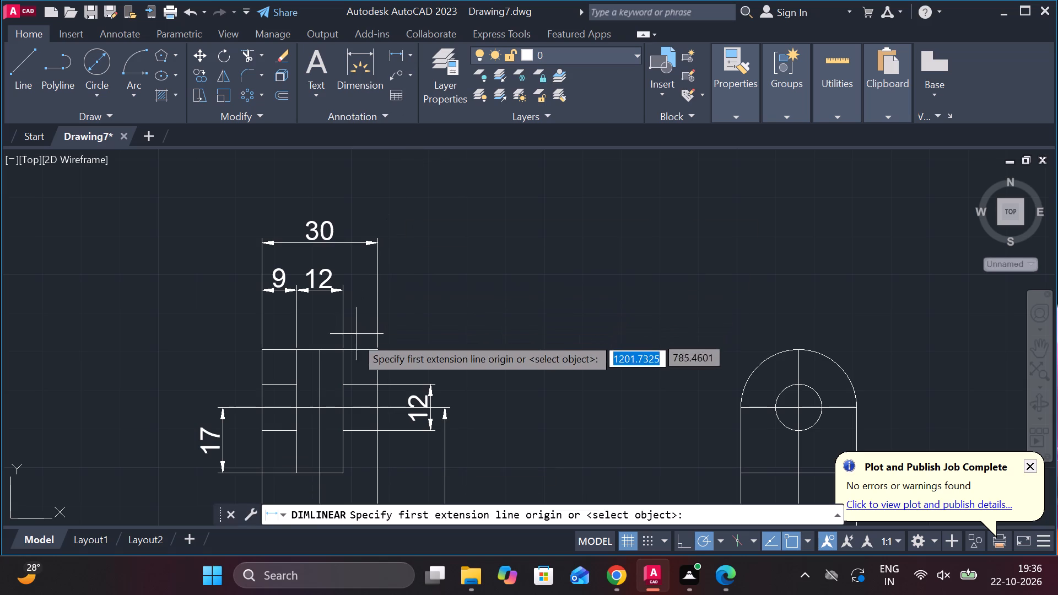
pyautogui.click(347, 351)
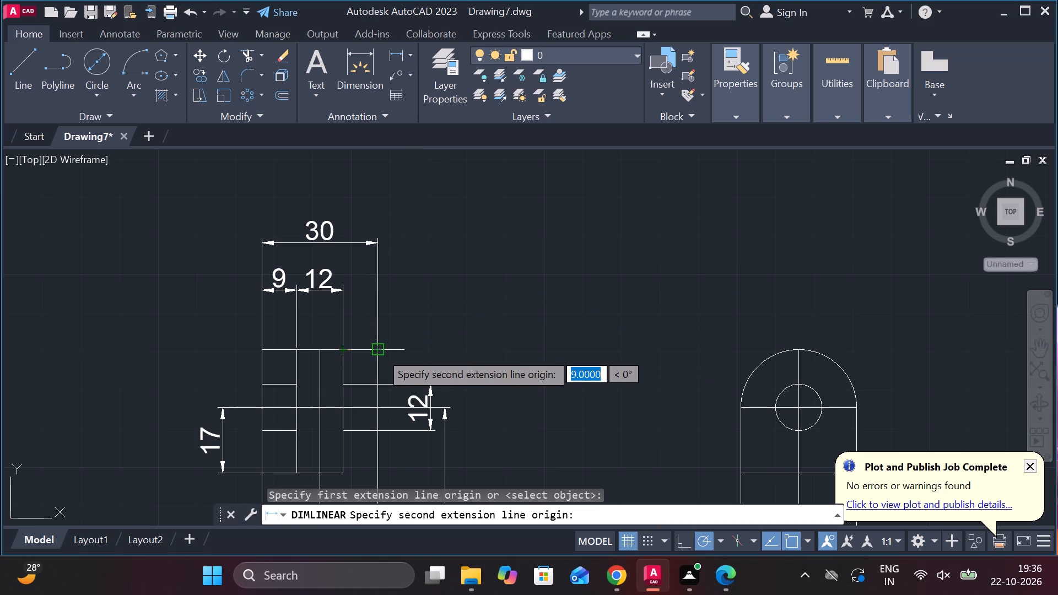
pyautogui.click(380, 352)
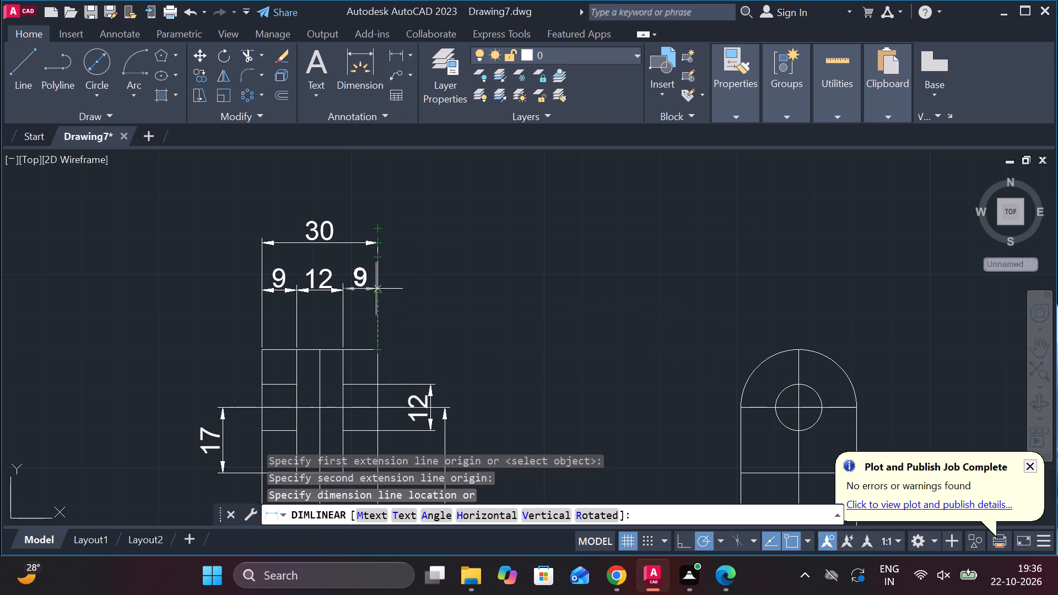
pyautogui.click(348, 288)
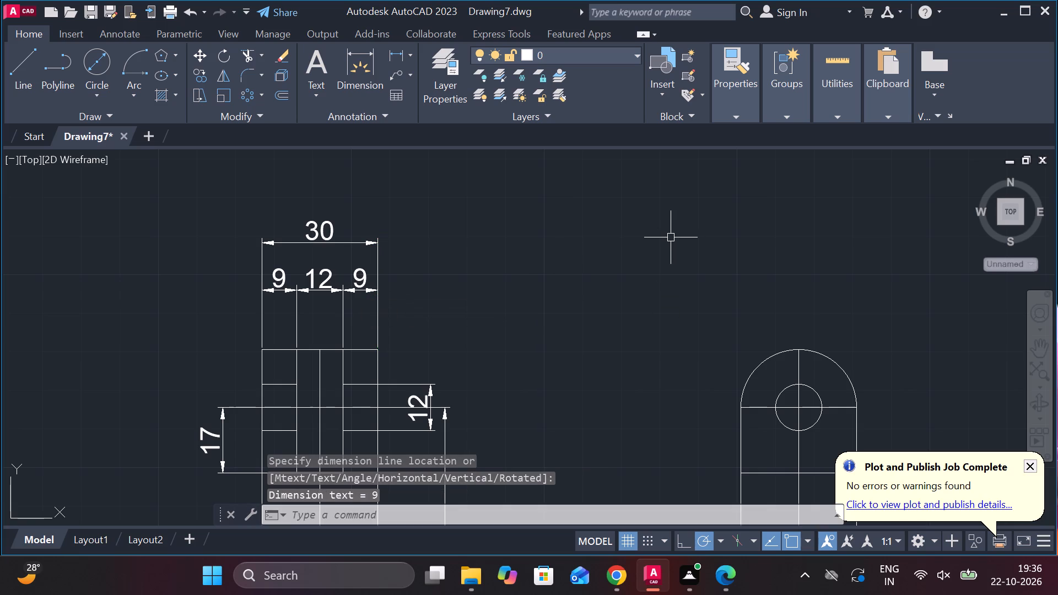
# Dimension the body width of the round-eye view, placing the dimension inside the body below the eye.
pyautogui.scroll(-3, 526, 322)
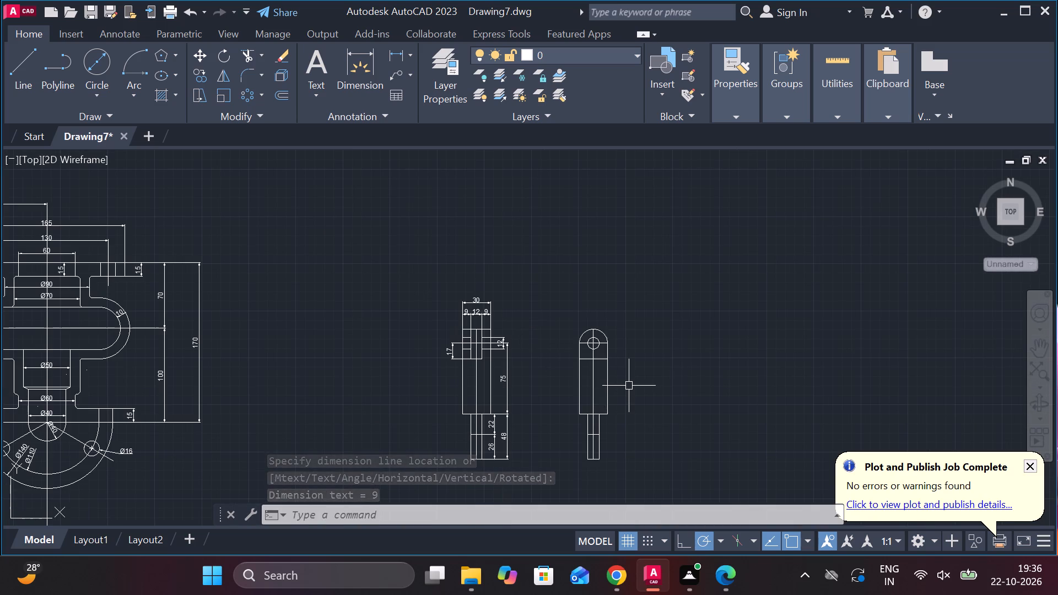
pyautogui.scroll(2, 629, 386)
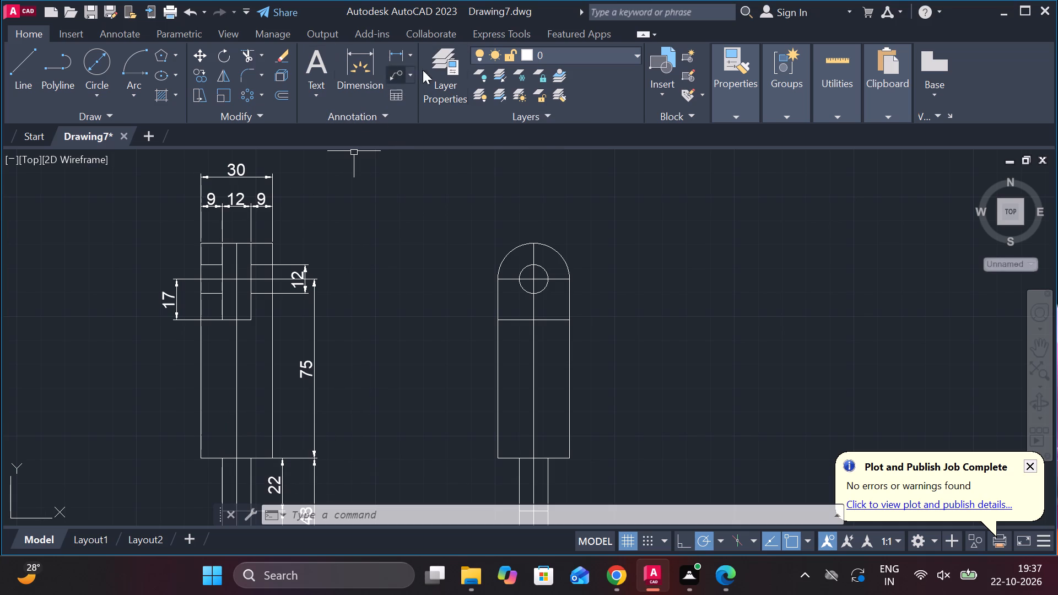
pyautogui.click(402, 53)
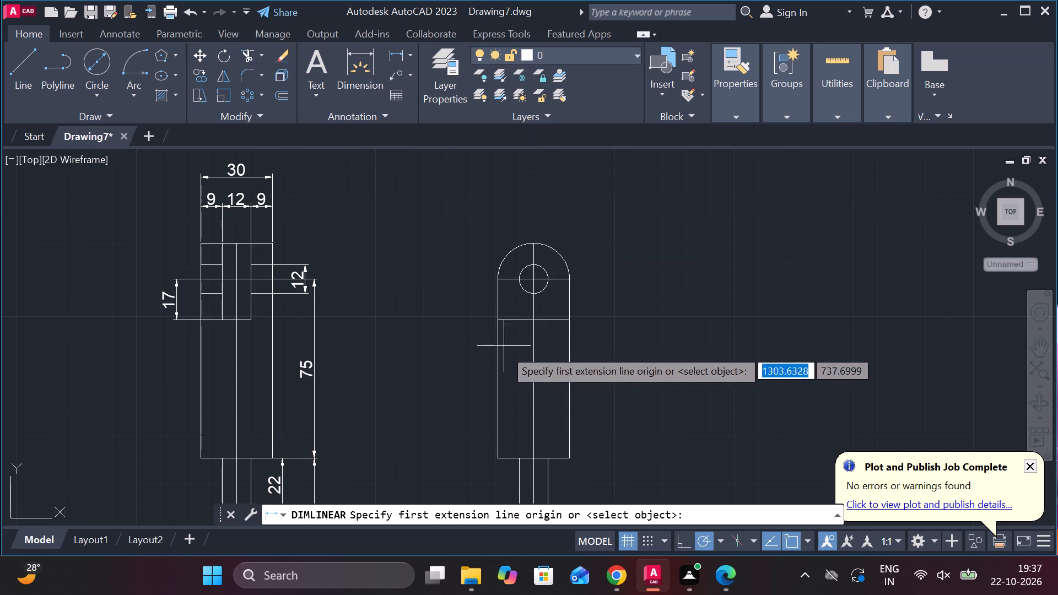
pyautogui.click(500, 383)
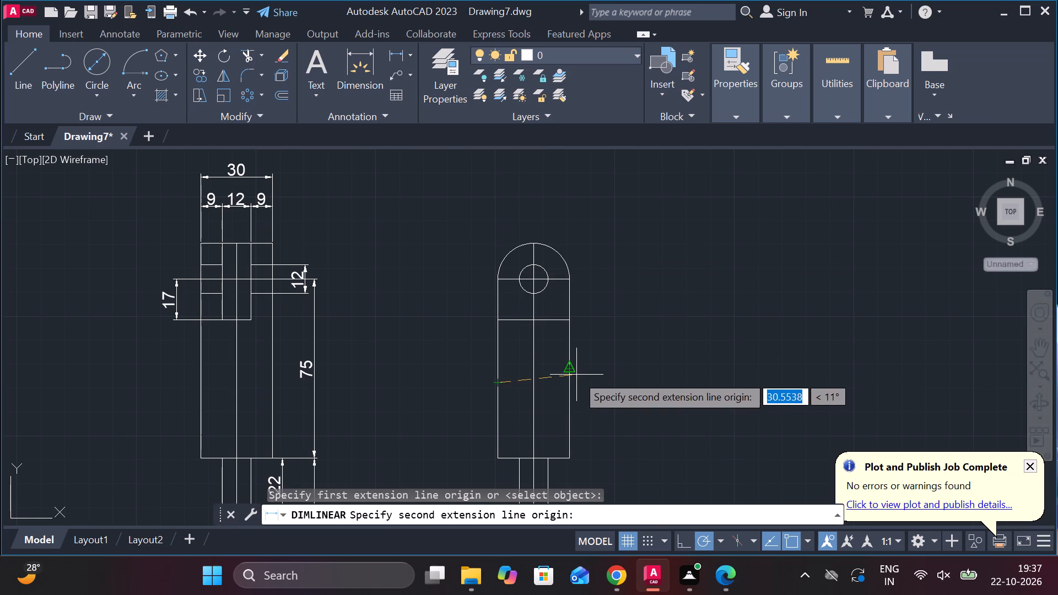
pyautogui.click(574, 386)
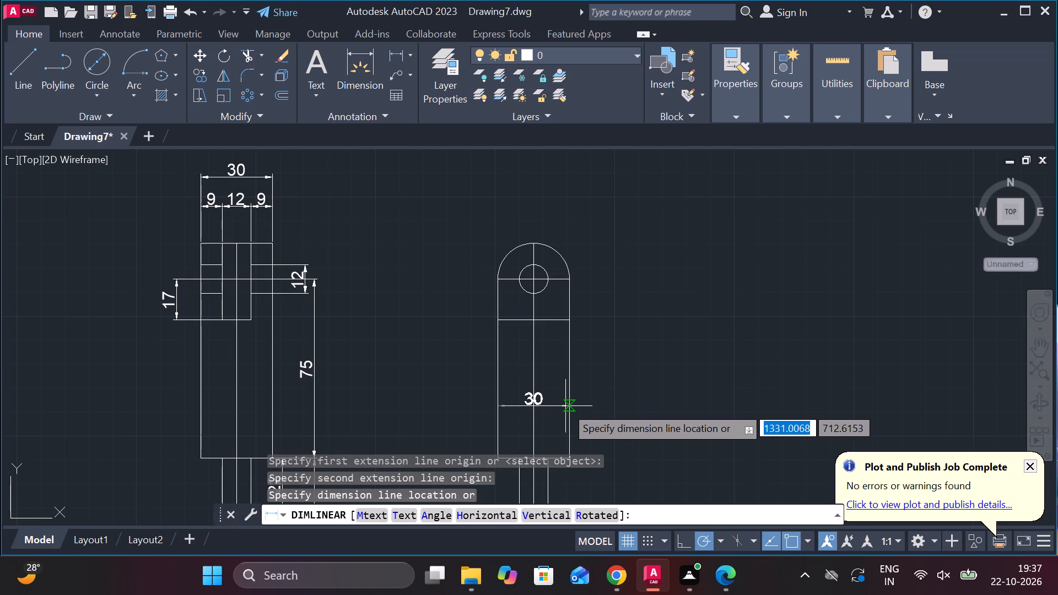
pyautogui.click(565, 406)
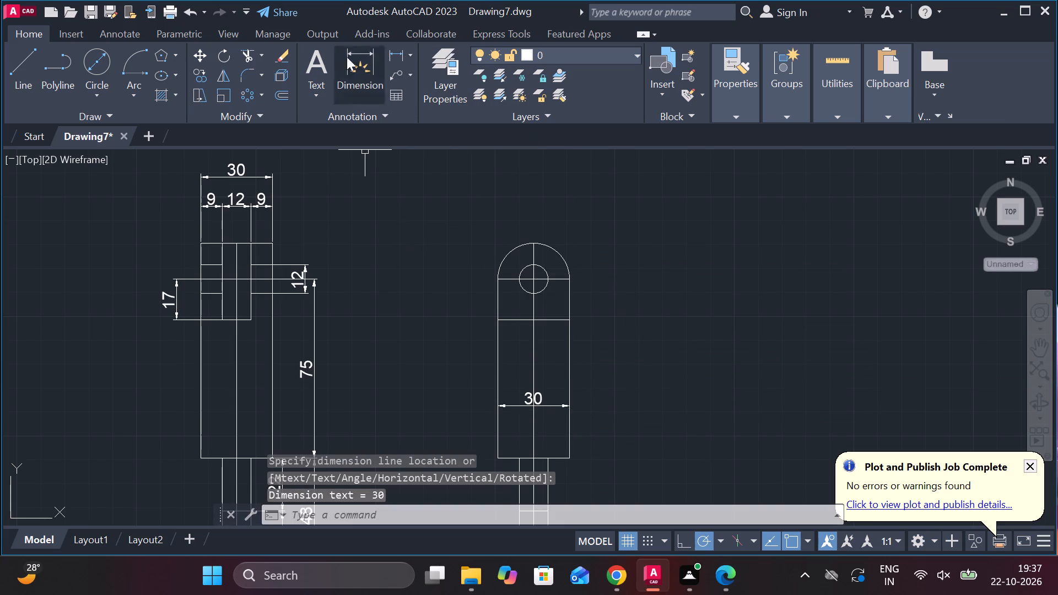
# Add a radius dimension to the round eye's outer arc, with its text outside the upper right of the arc.
pyautogui.click(412, 50)
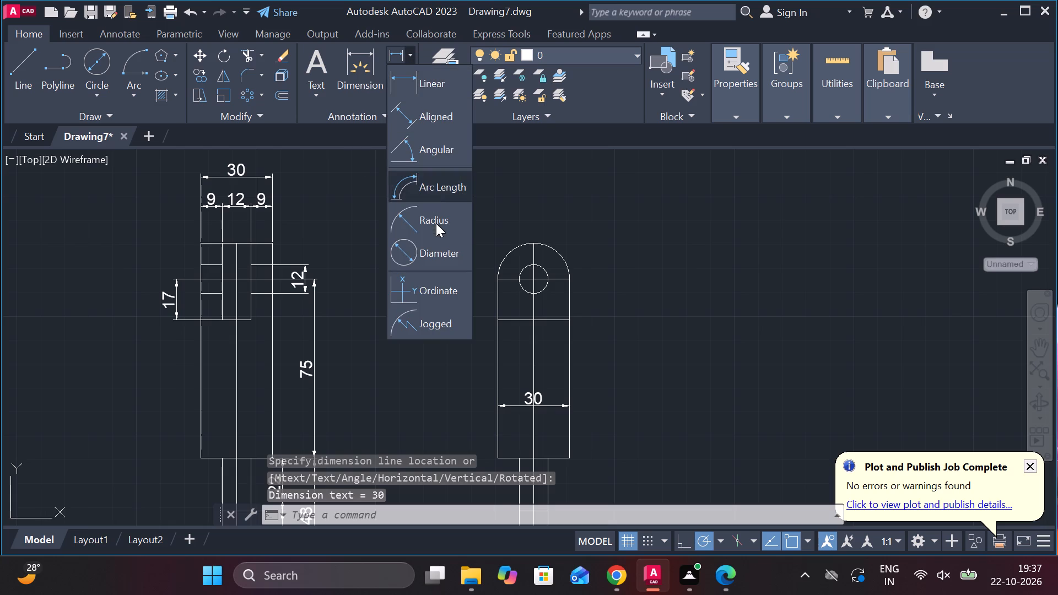
pyautogui.click(436, 224)
pyautogui.click(560, 255)
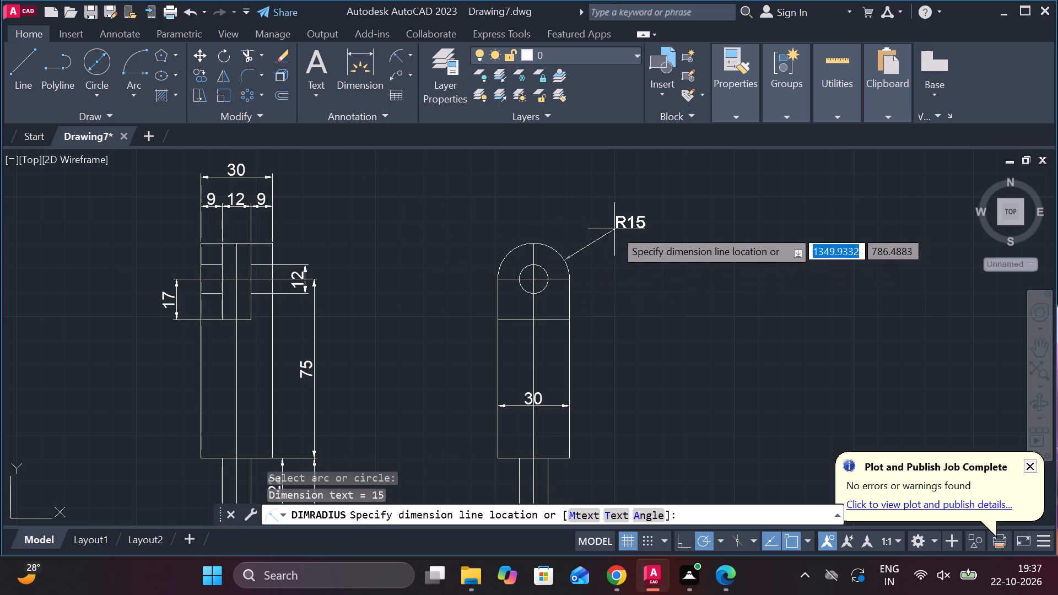
pyautogui.click(593, 230)
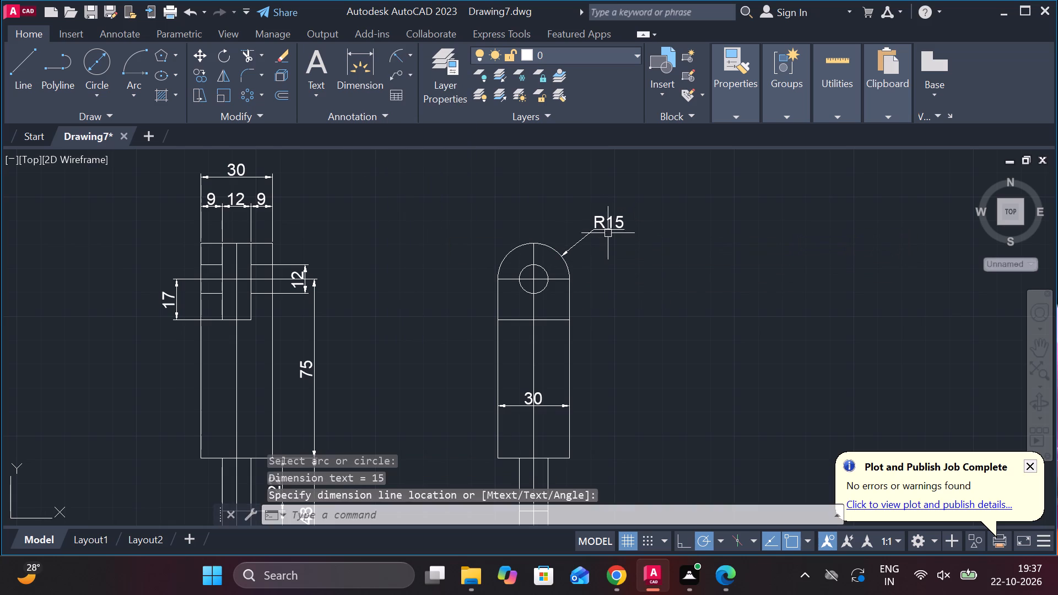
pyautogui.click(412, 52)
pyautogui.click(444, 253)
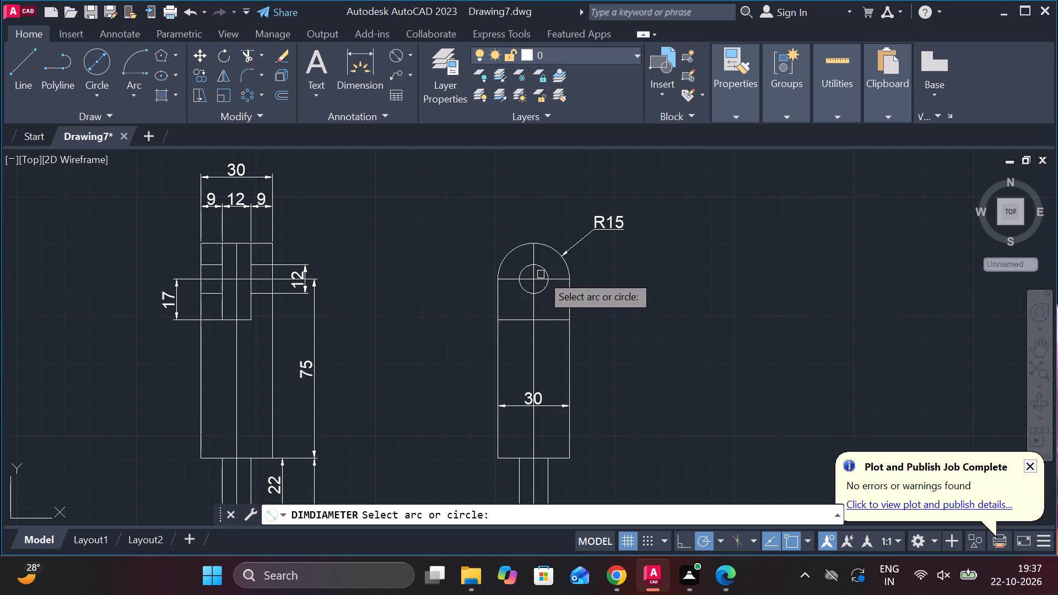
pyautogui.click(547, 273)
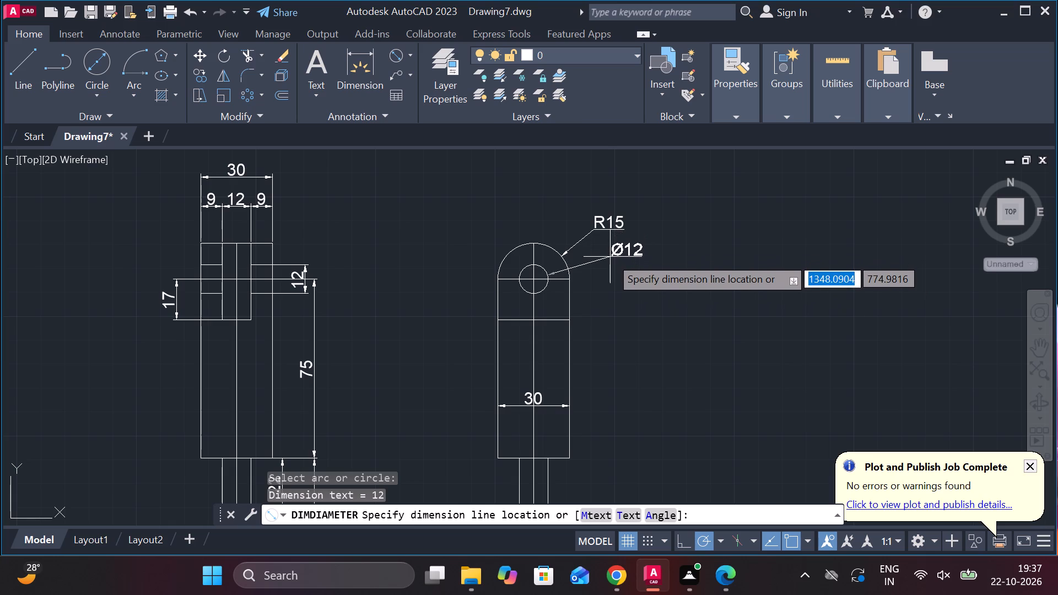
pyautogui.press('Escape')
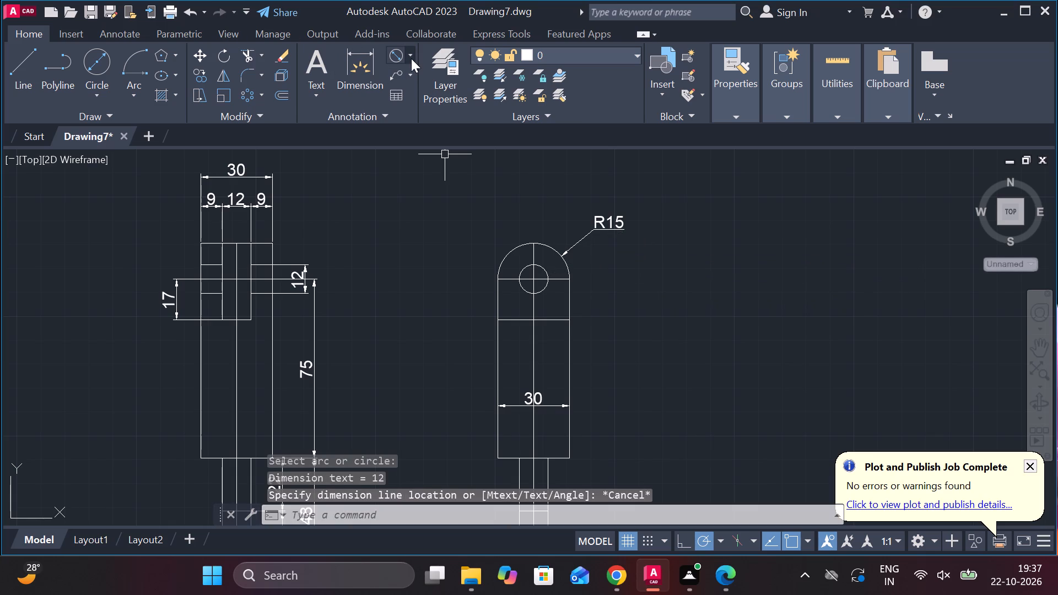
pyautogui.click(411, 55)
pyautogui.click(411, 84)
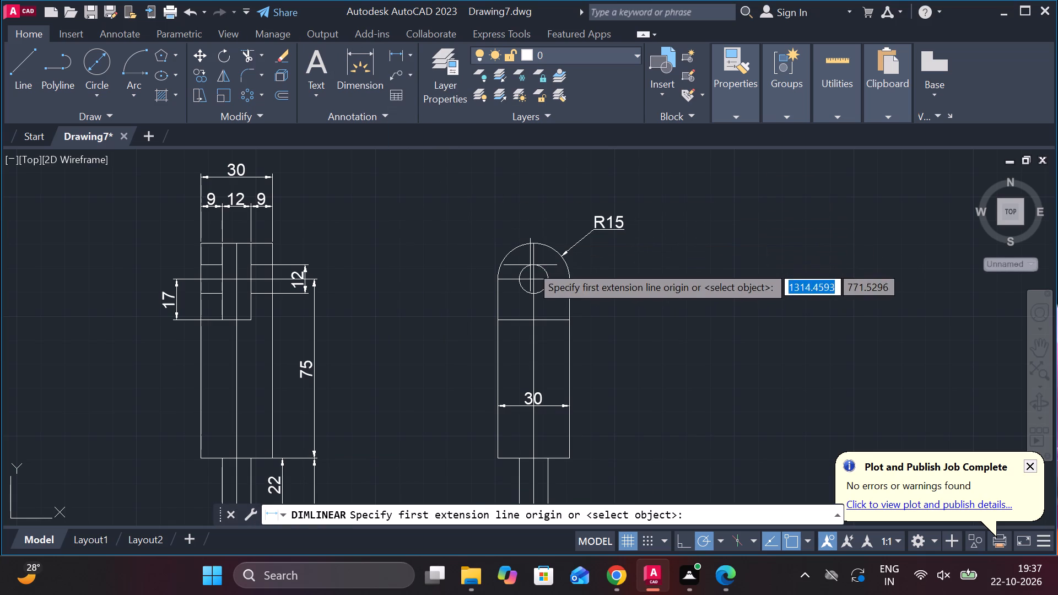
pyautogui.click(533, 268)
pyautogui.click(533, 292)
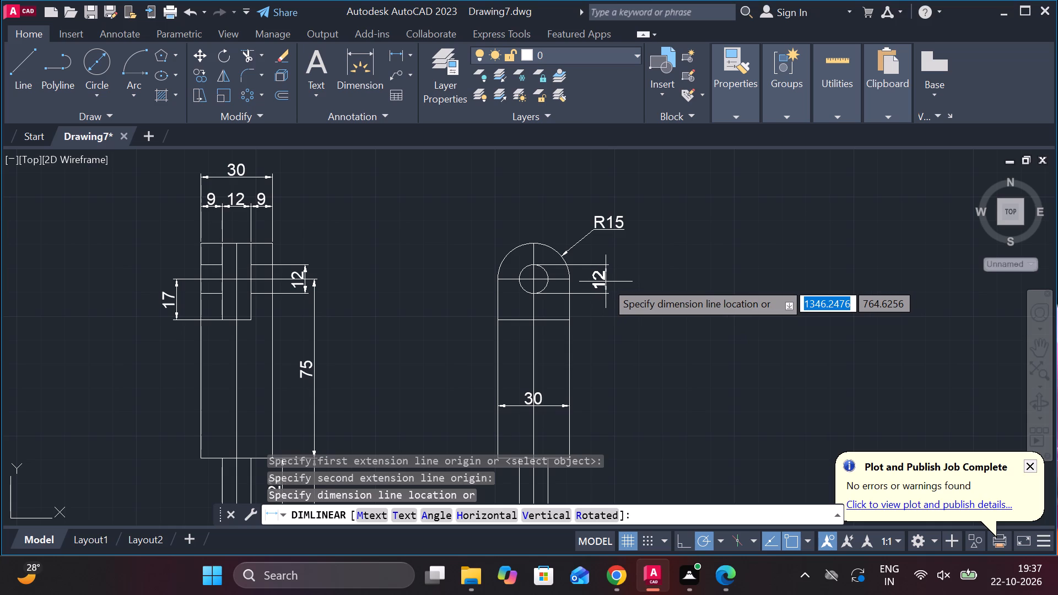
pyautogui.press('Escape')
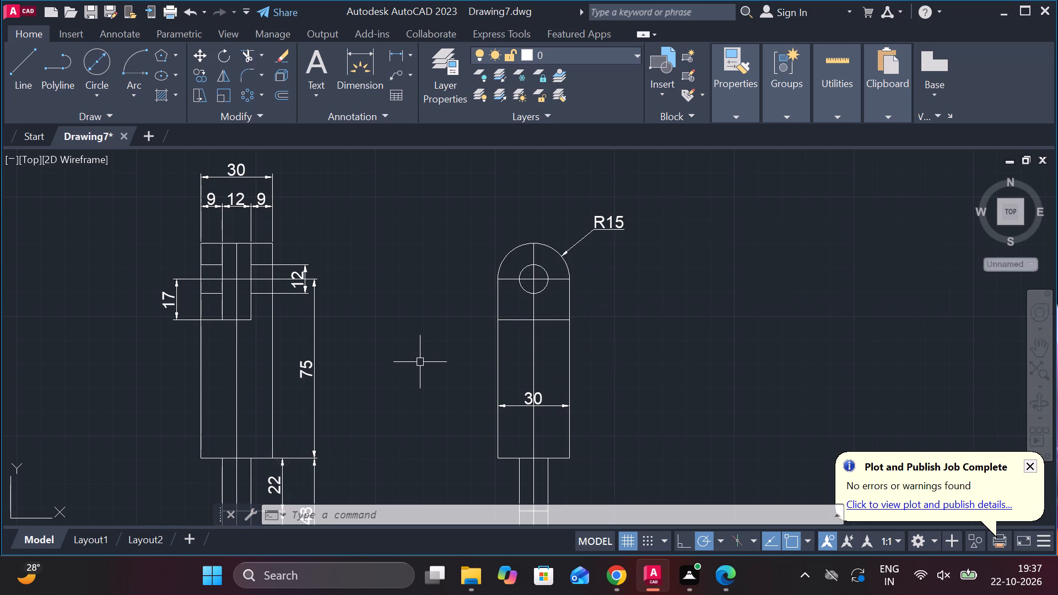
# Add a diameter symbol before the value of the fork's 12 mm cross-hole dimension.
pyautogui.scroll(-2, 419, 362)
pyautogui.scroll(2, 414, 429)
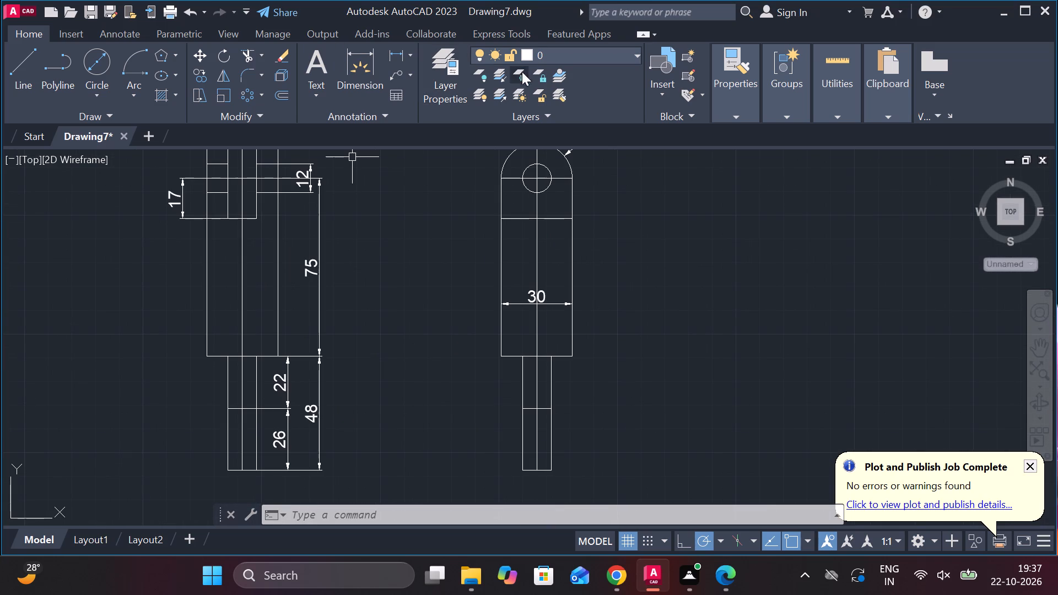
pyautogui.doubleClick(307, 177)
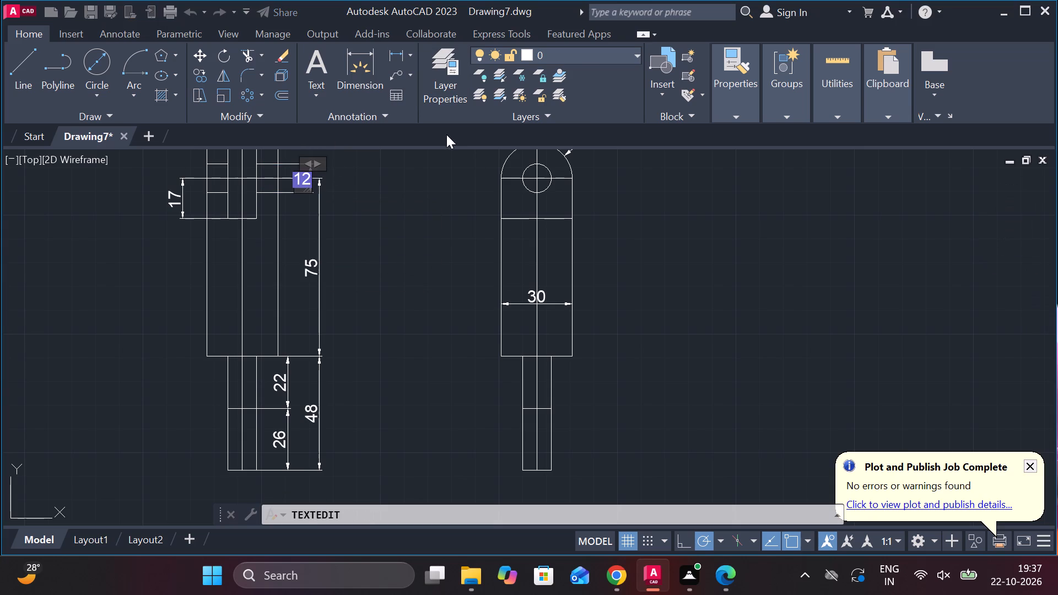
pyautogui.click(722, 91)
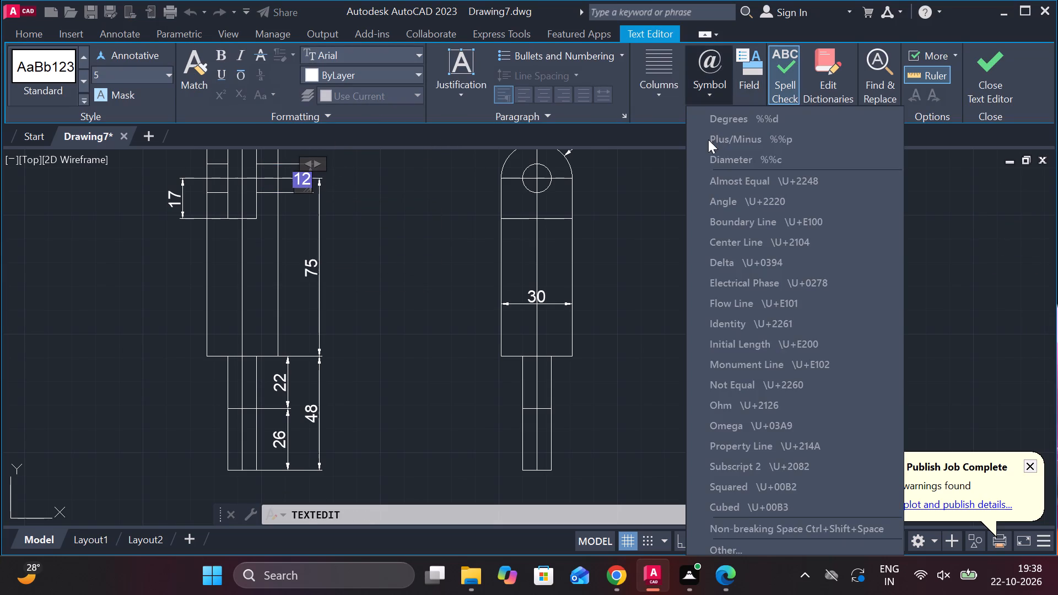
pyautogui.click(717, 162)
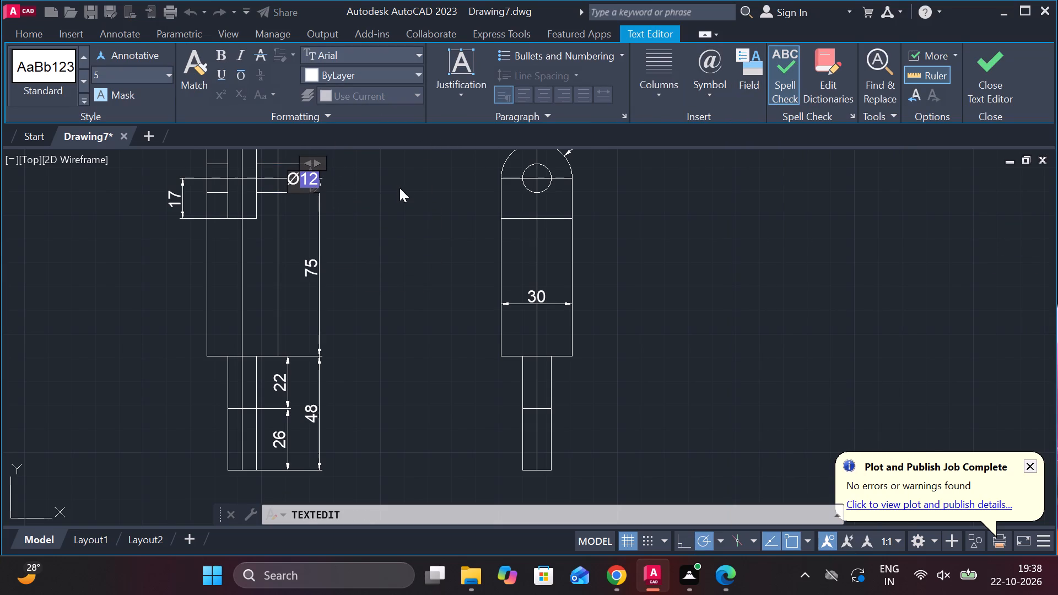
pyautogui.click(398, 201)
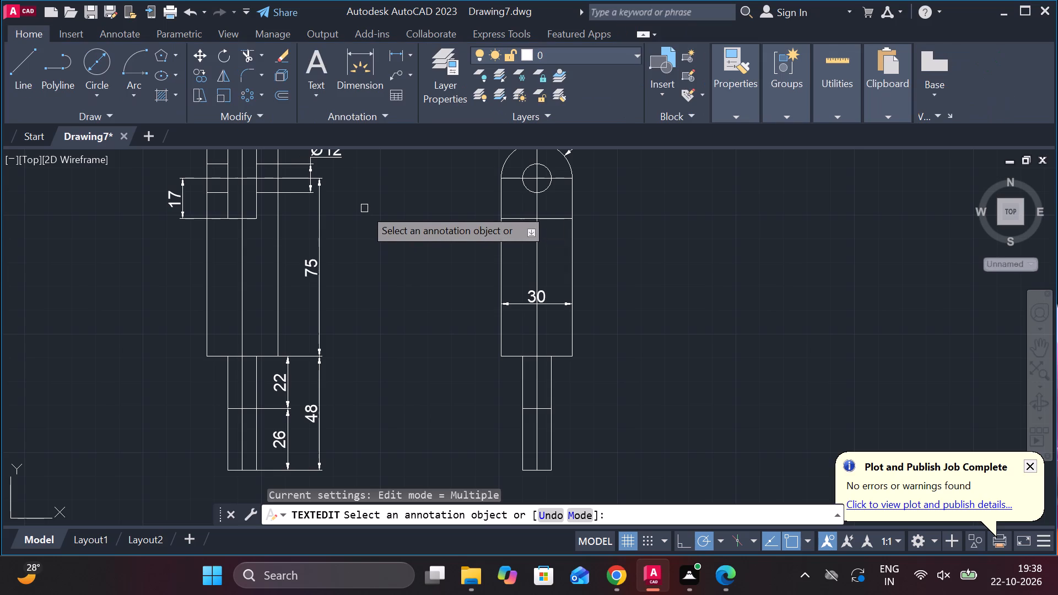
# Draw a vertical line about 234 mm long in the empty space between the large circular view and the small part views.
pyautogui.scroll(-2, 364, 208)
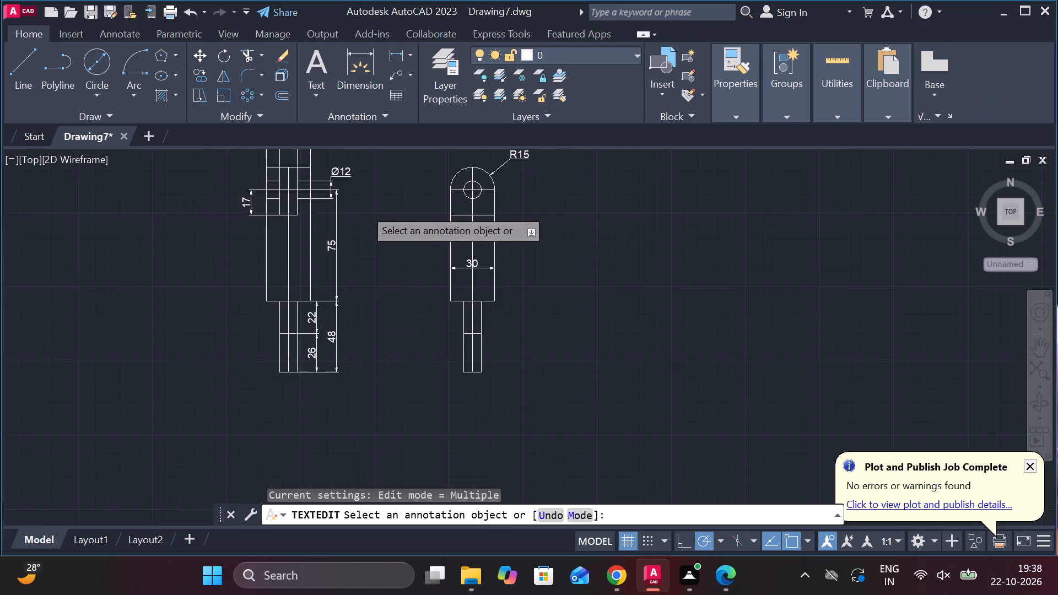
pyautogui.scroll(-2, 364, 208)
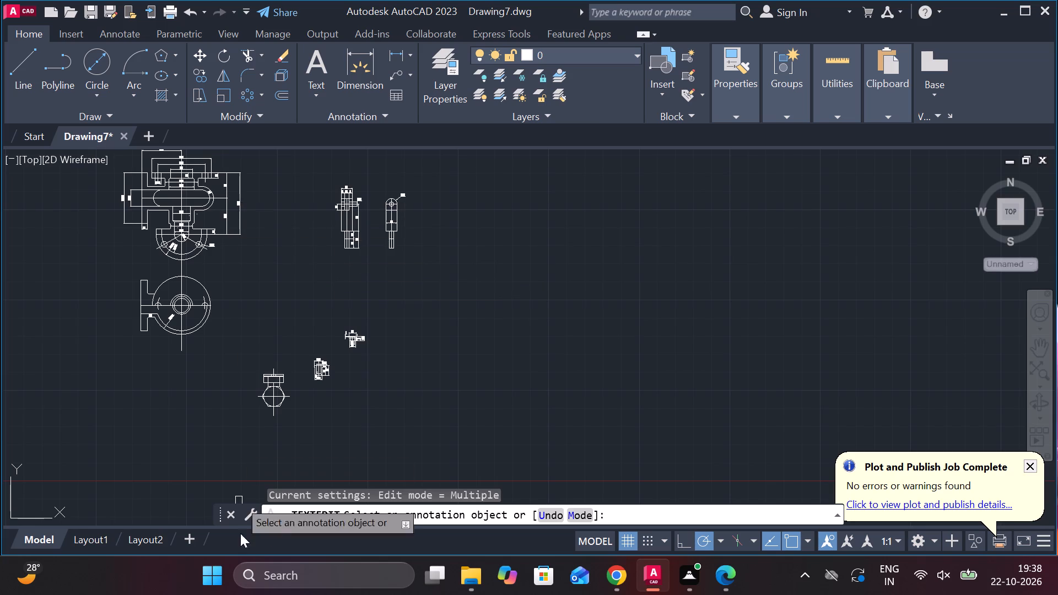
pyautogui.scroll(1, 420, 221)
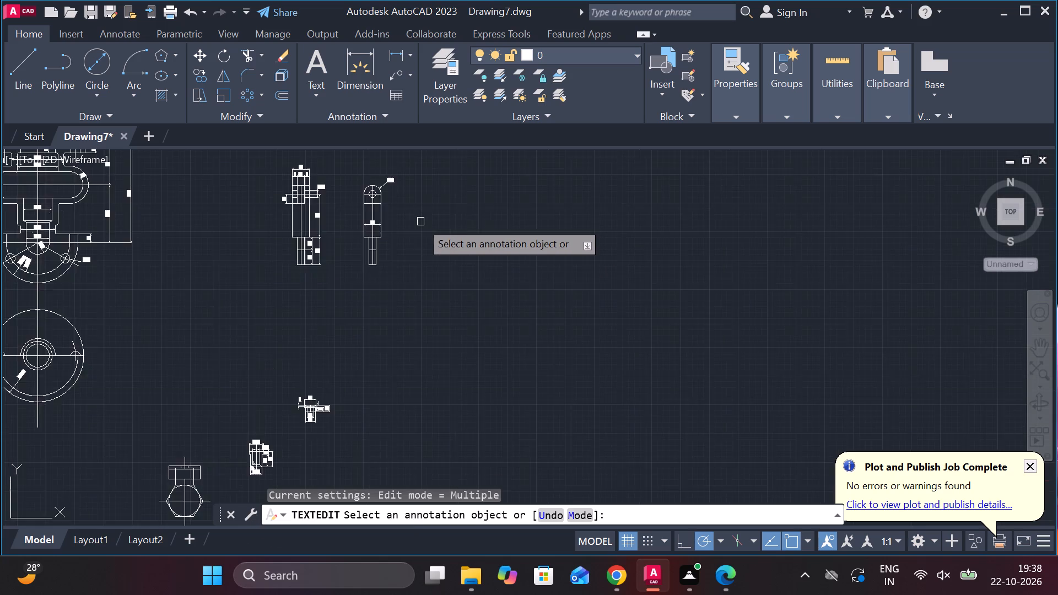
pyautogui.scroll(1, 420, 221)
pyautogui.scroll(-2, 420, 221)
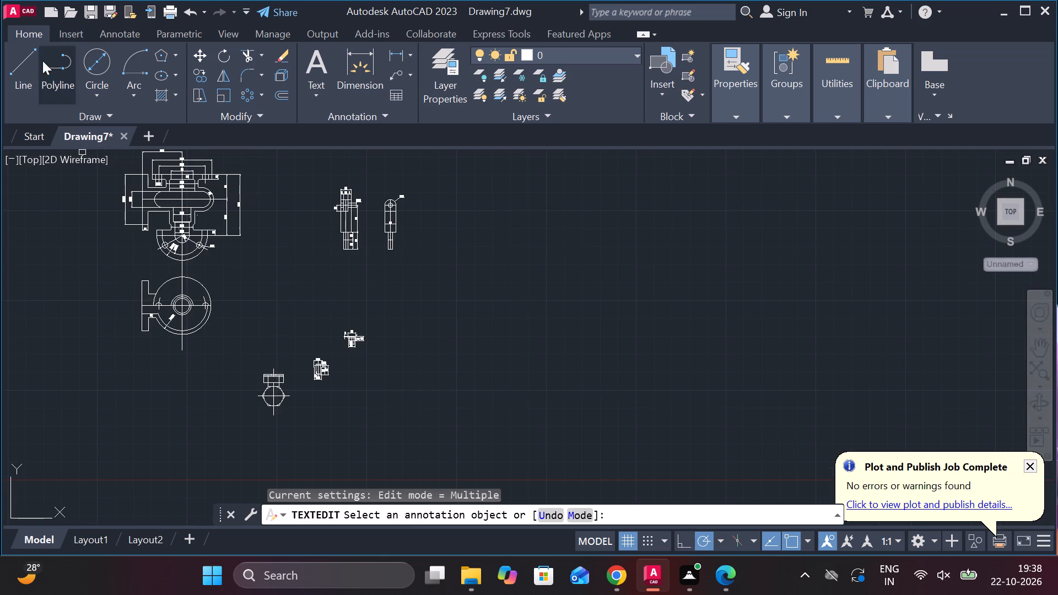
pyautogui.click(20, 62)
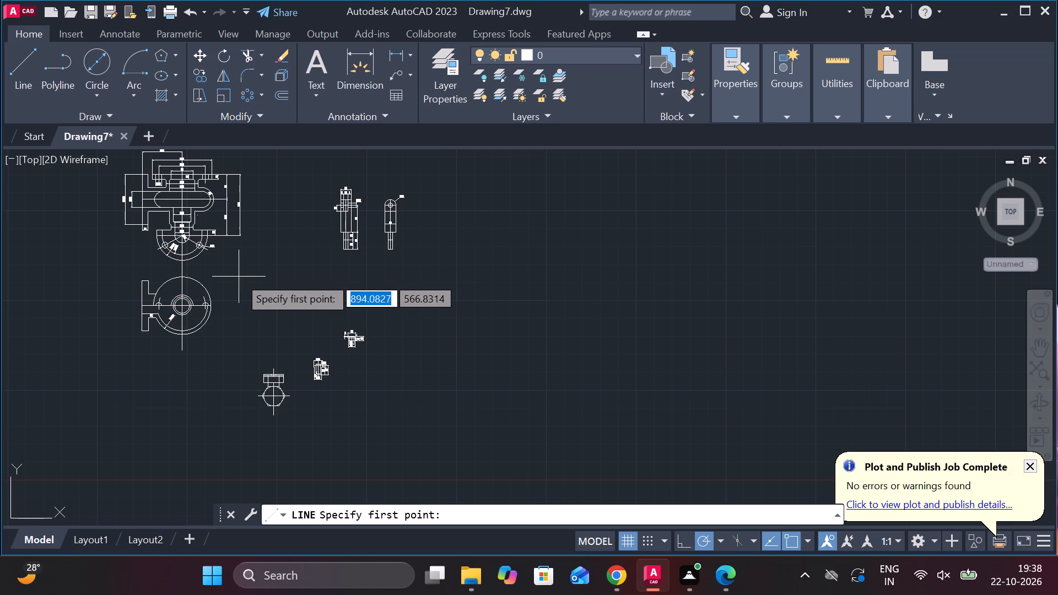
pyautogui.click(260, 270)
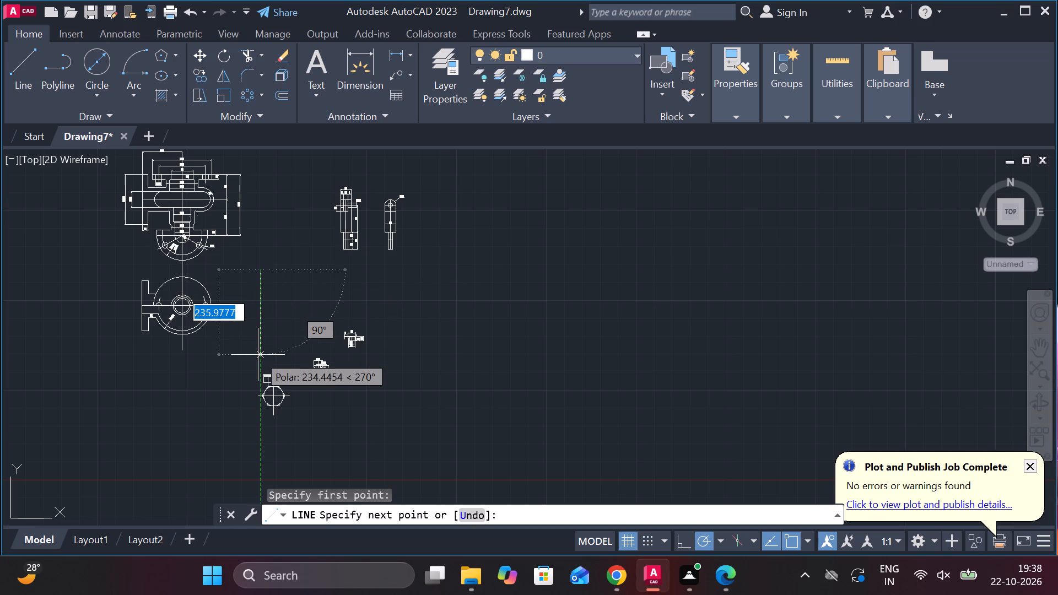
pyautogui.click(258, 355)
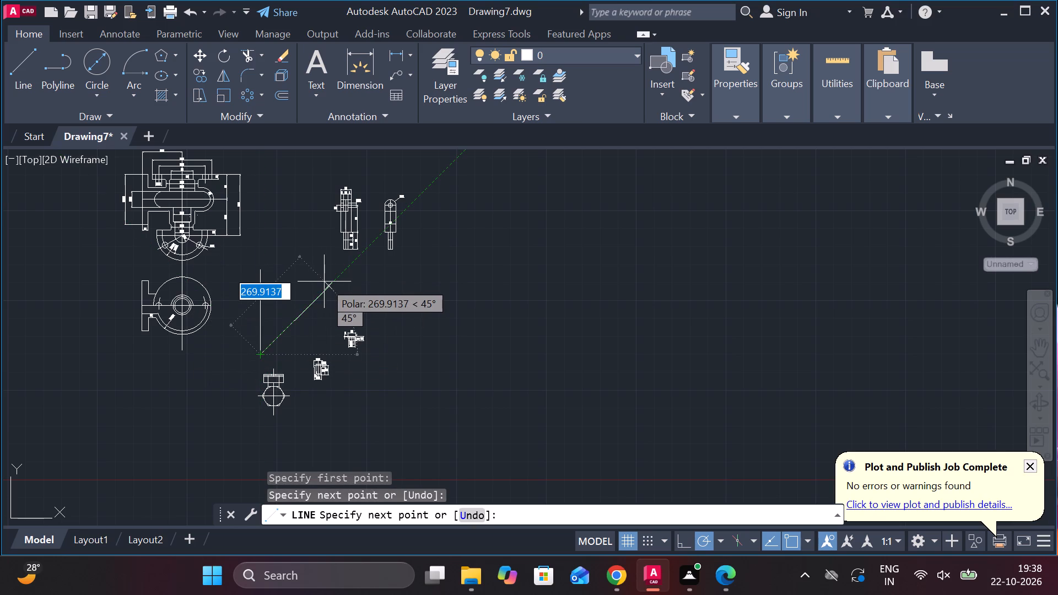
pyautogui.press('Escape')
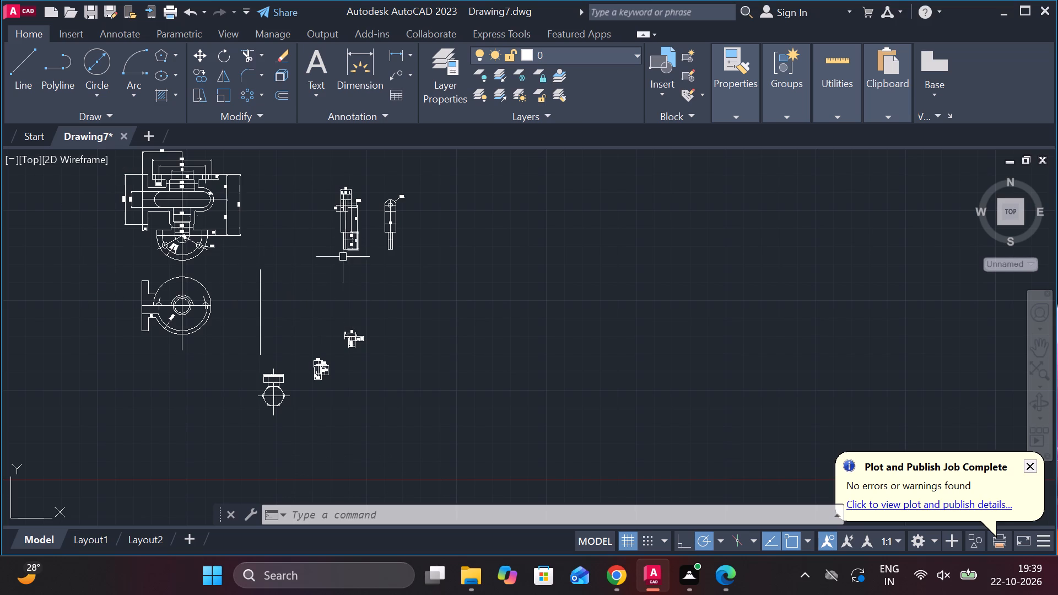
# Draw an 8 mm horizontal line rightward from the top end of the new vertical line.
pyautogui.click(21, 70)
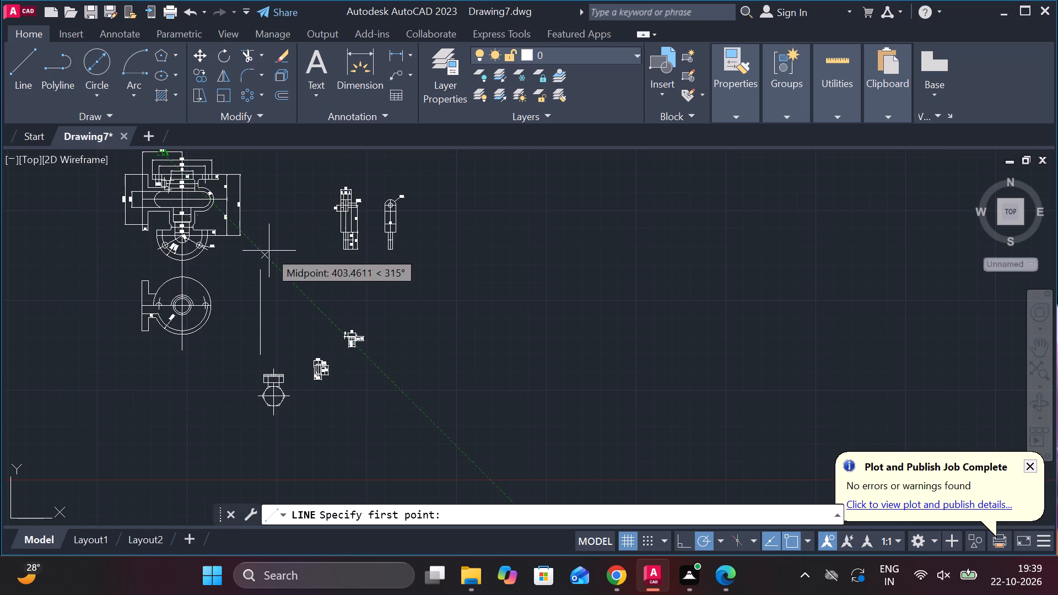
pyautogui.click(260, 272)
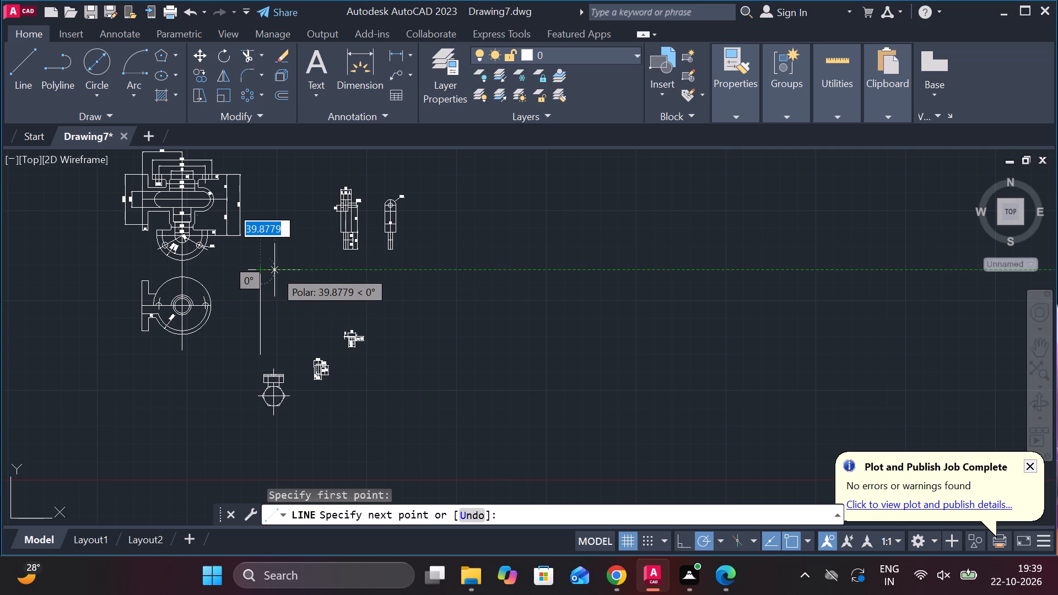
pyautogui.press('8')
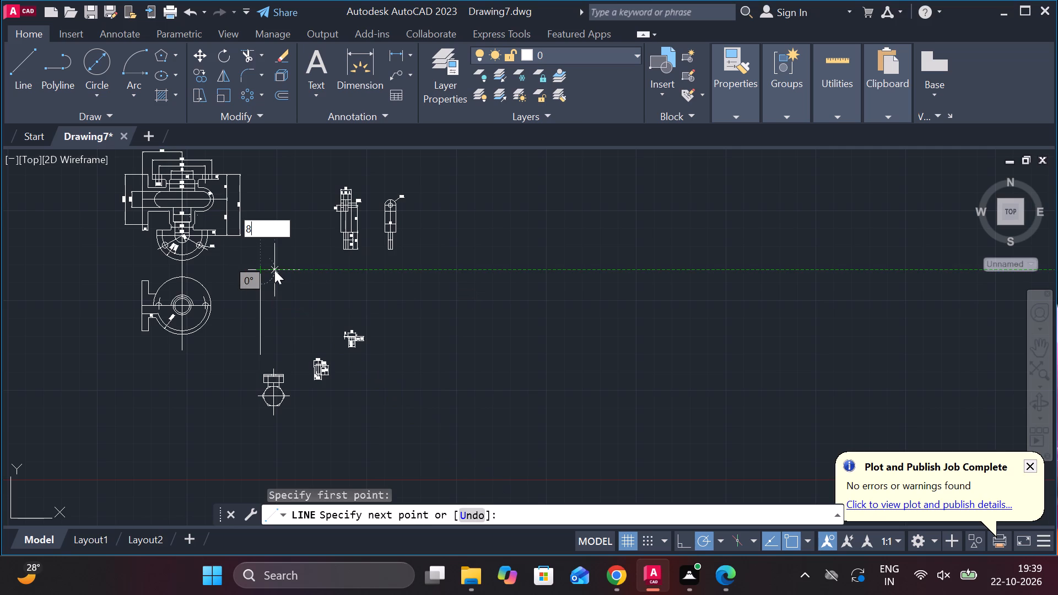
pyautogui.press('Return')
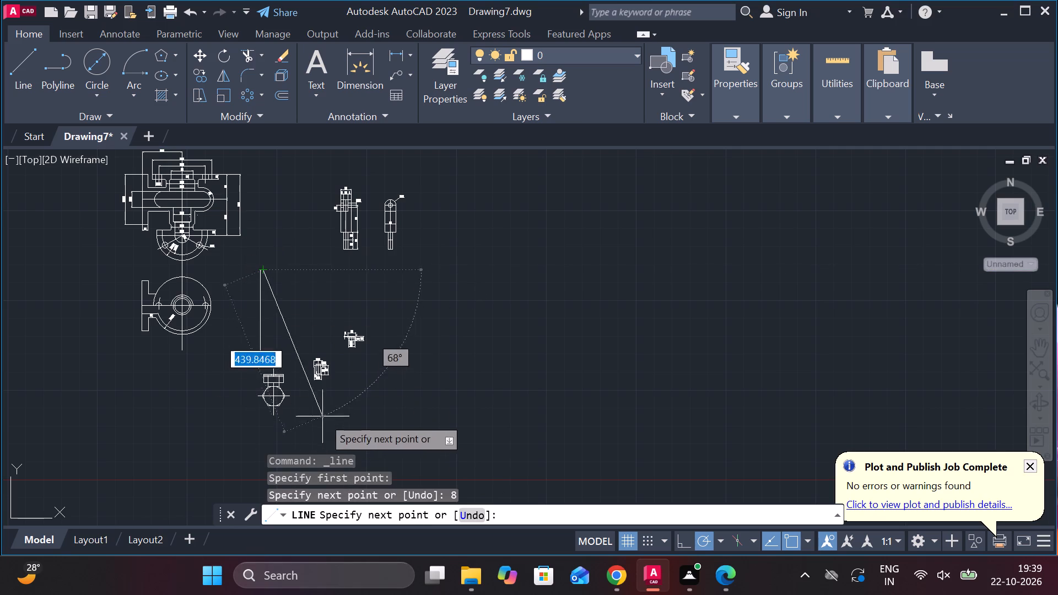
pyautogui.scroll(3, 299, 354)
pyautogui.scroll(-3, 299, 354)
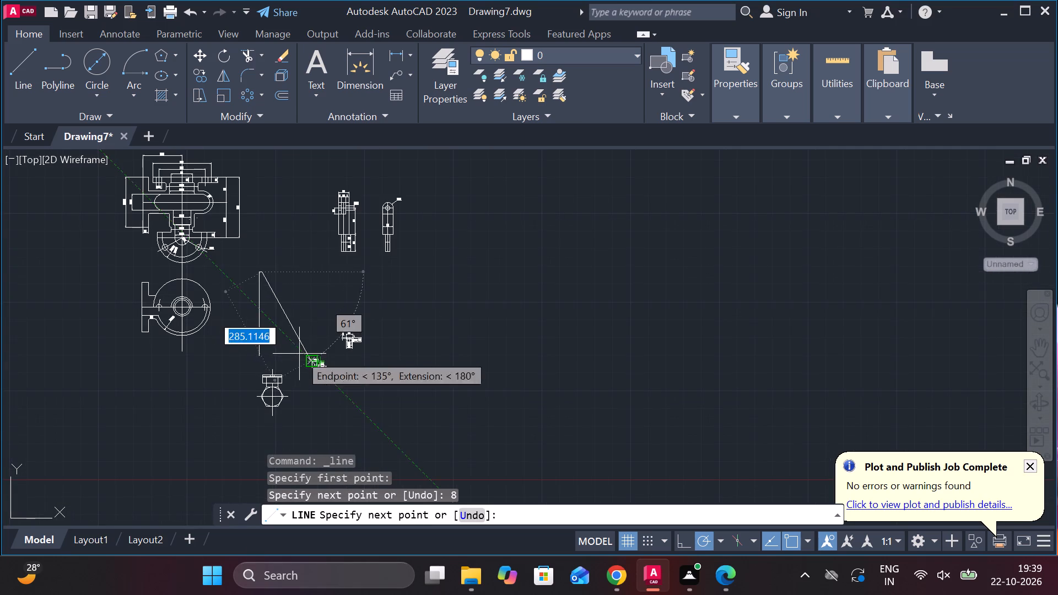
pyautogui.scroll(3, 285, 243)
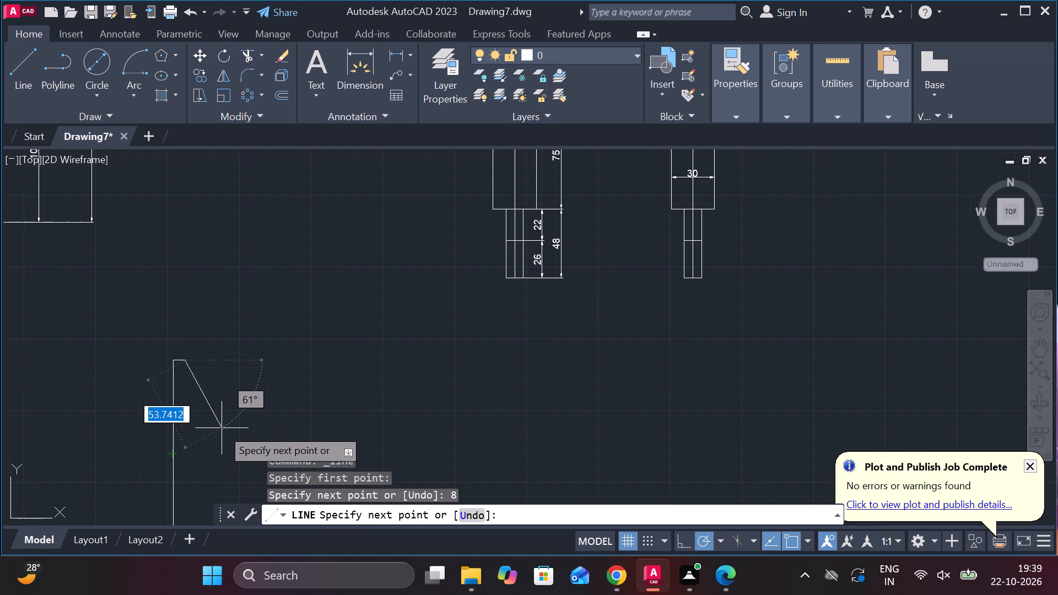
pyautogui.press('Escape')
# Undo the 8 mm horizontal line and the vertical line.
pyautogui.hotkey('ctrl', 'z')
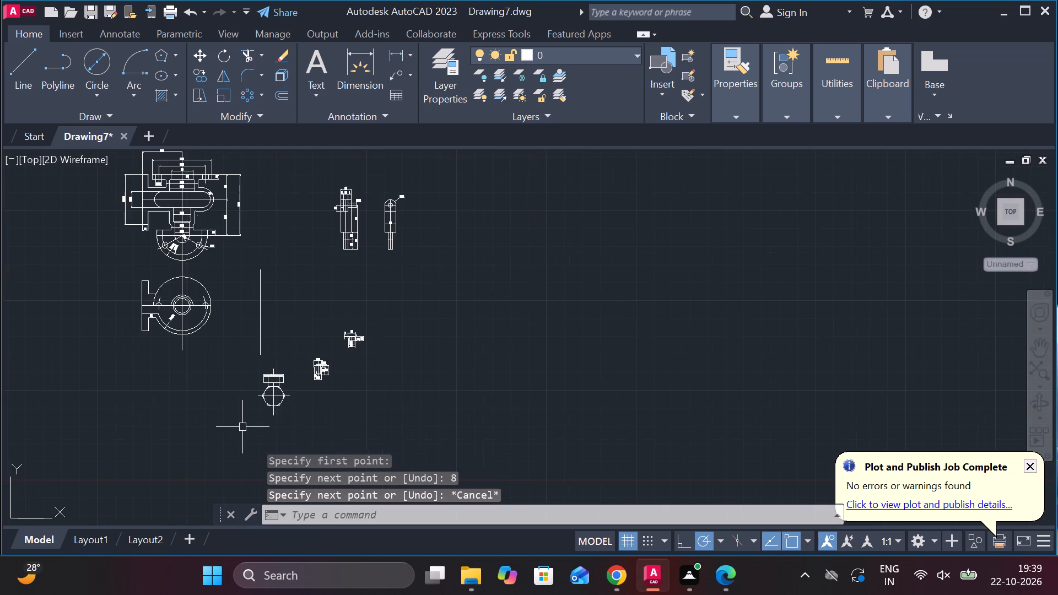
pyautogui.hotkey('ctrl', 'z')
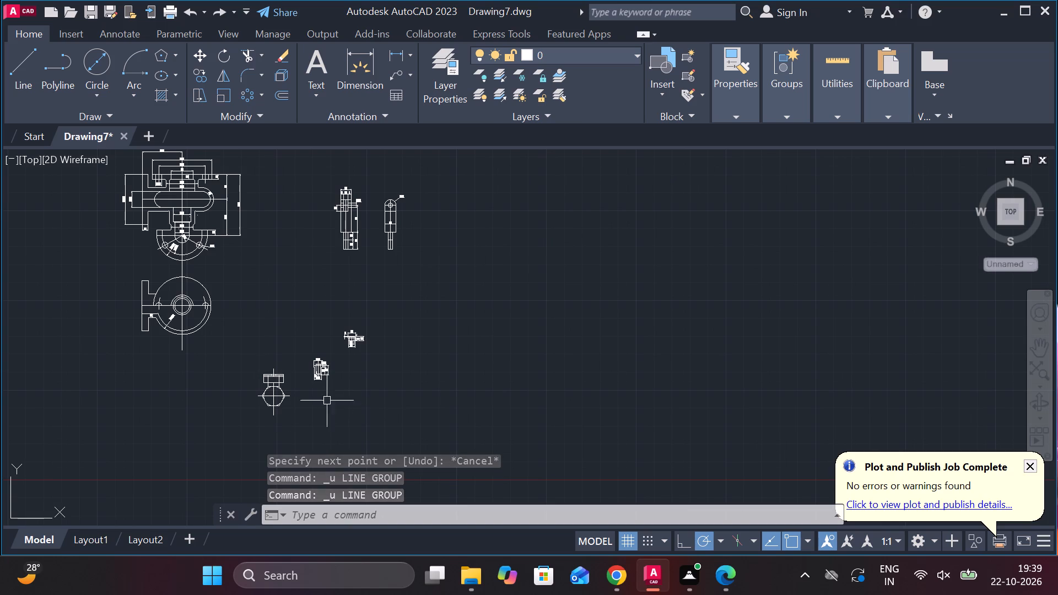
# Draw a long vertical line in the empty space to the right of the round-eye view.
pyautogui.click(33, 68)
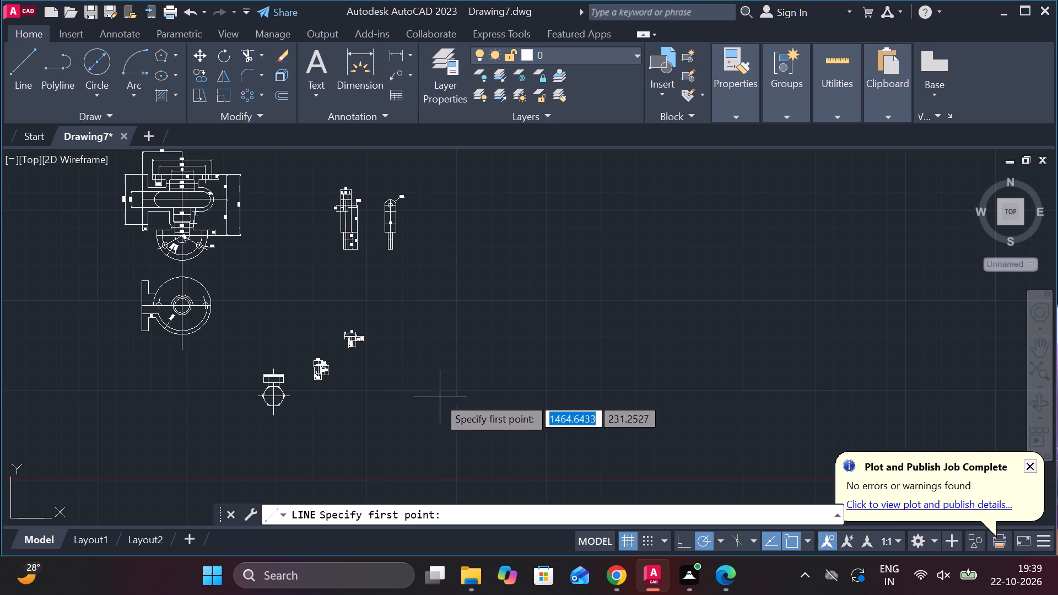
pyautogui.click(456, 231)
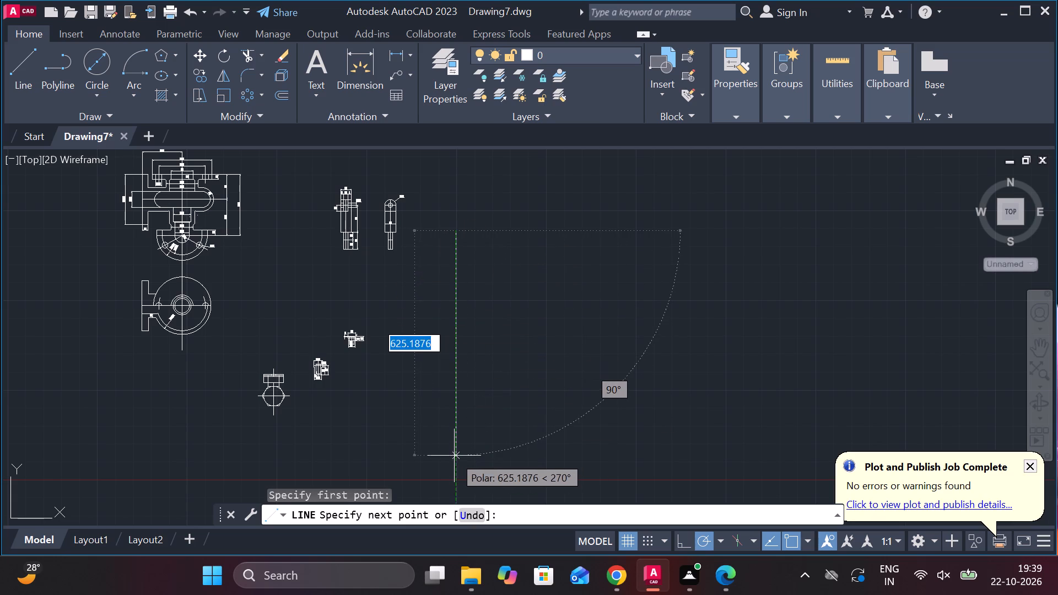
pyautogui.click(463, 447)
pyautogui.press('Escape')
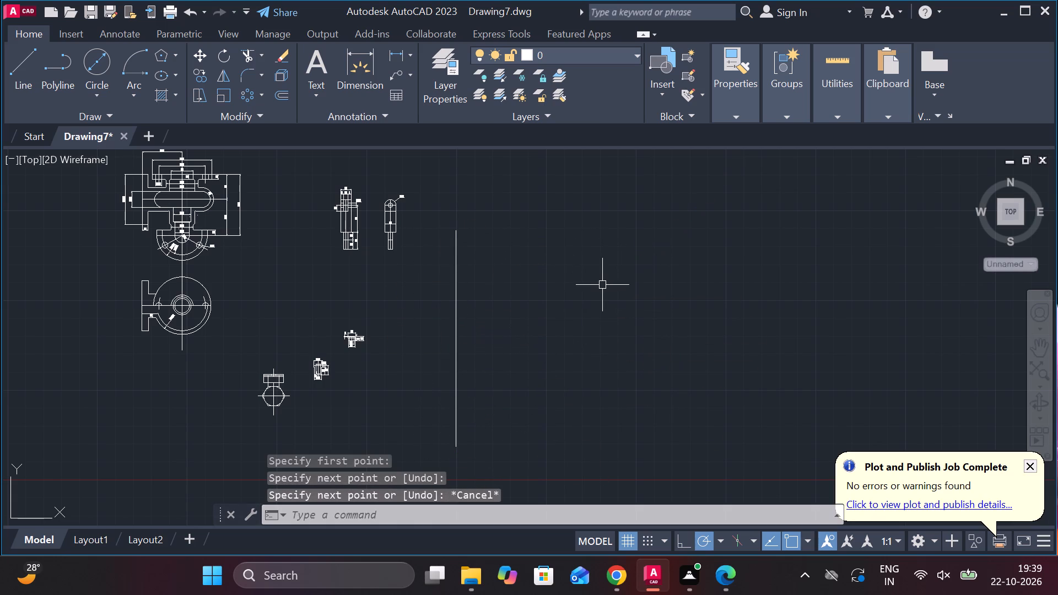
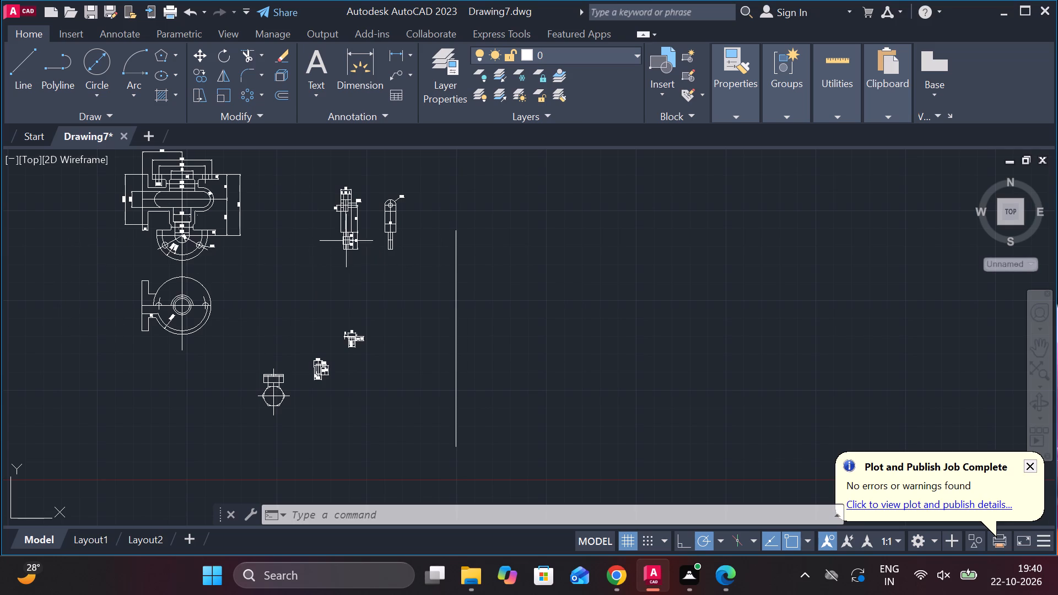
# Look over the existing part views and the size of their dimension text and arrows.
pyautogui.scroll(3, 360, 241)
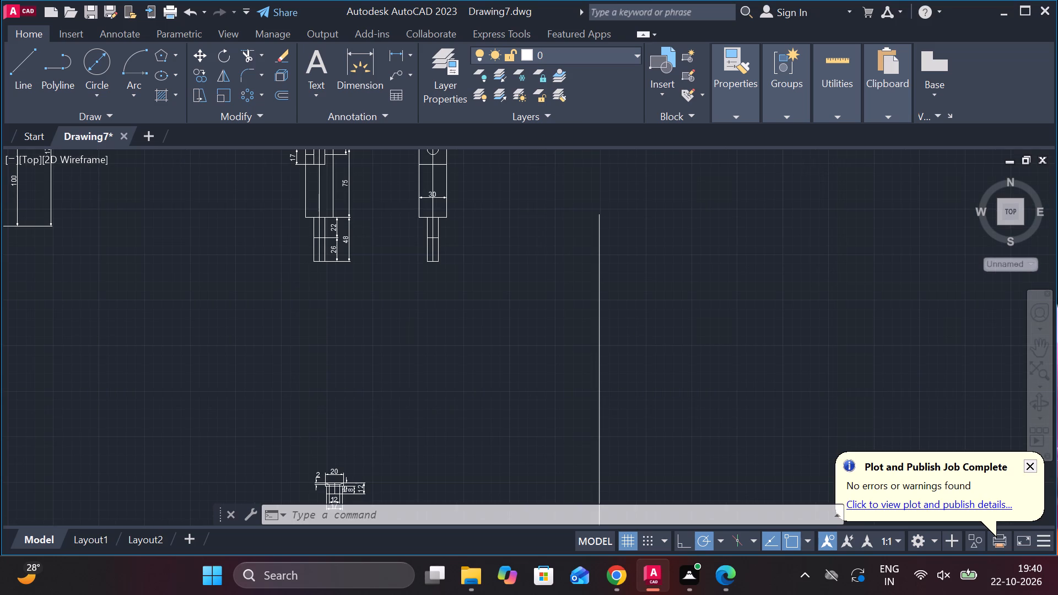
pyautogui.scroll(-1, 360, 241)
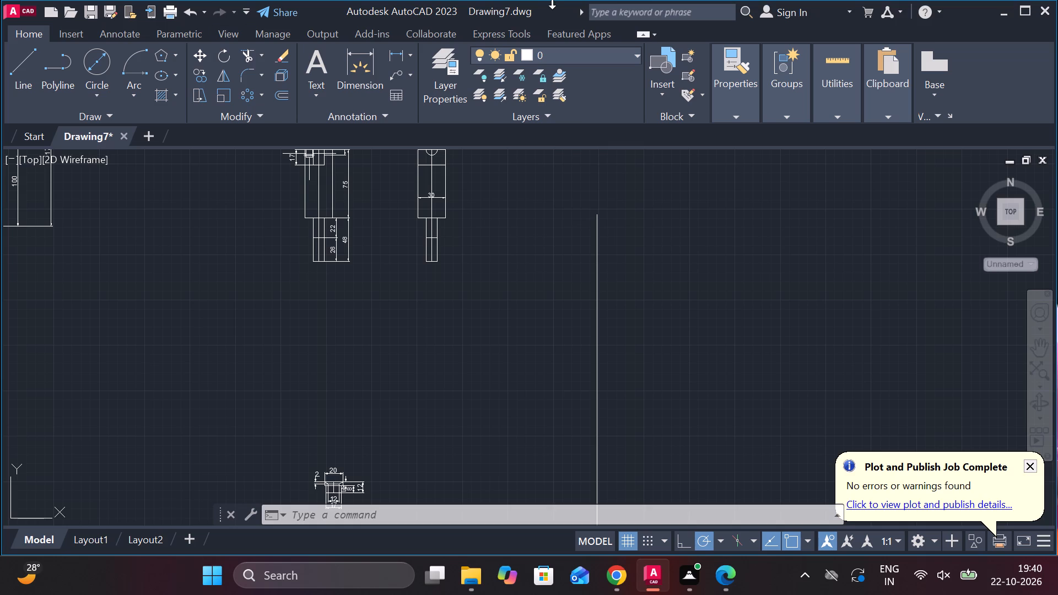
pyautogui.scroll(-5, 694, 194)
pyautogui.scroll(3, 721, 363)
pyautogui.moveTo(756, 232); pyautogui.dragTo(757, 446, button='middle')
pyautogui.scroll(-2, 697, 234)
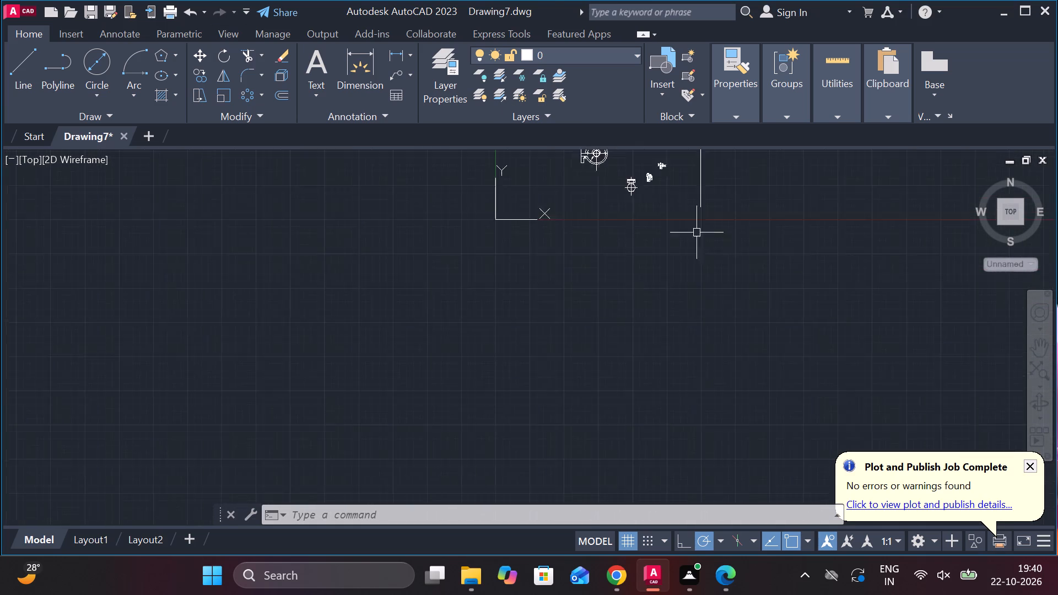
pyautogui.scroll(1, 696, 228)
pyautogui.moveTo(697, 264); pyautogui.dragTo(662, 391, button='middle')
pyautogui.scroll(2, 624, 240)
pyautogui.scroll(1, 671, 248)
pyautogui.scroll(-2, 681, 289)
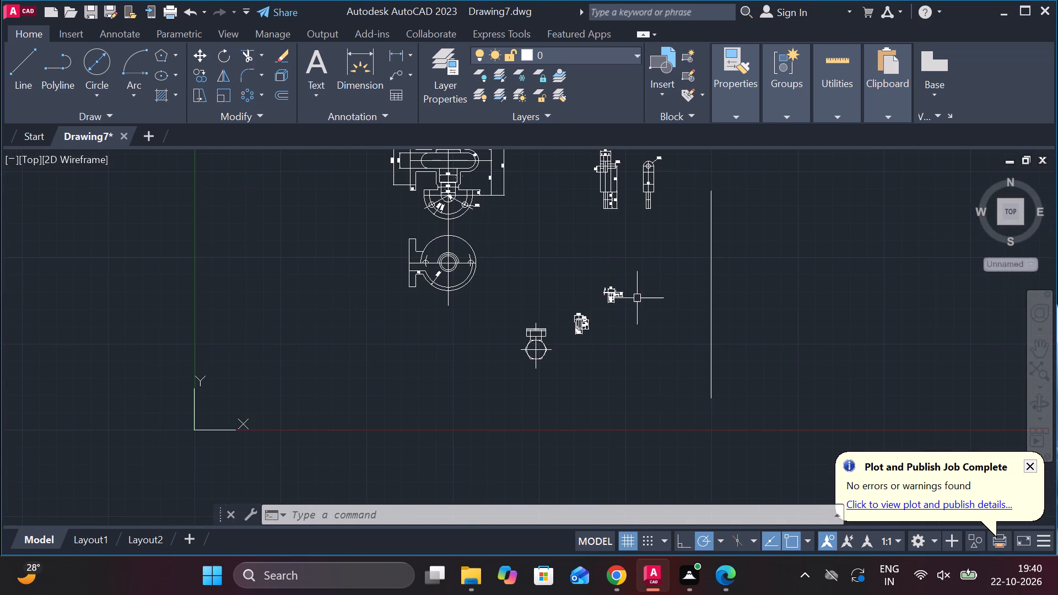
pyautogui.scroll(3, 442, 244)
pyautogui.scroll(-1, 654, 289)
pyautogui.moveTo(649, 304); pyautogui.dragTo(619, 346, button='middle')
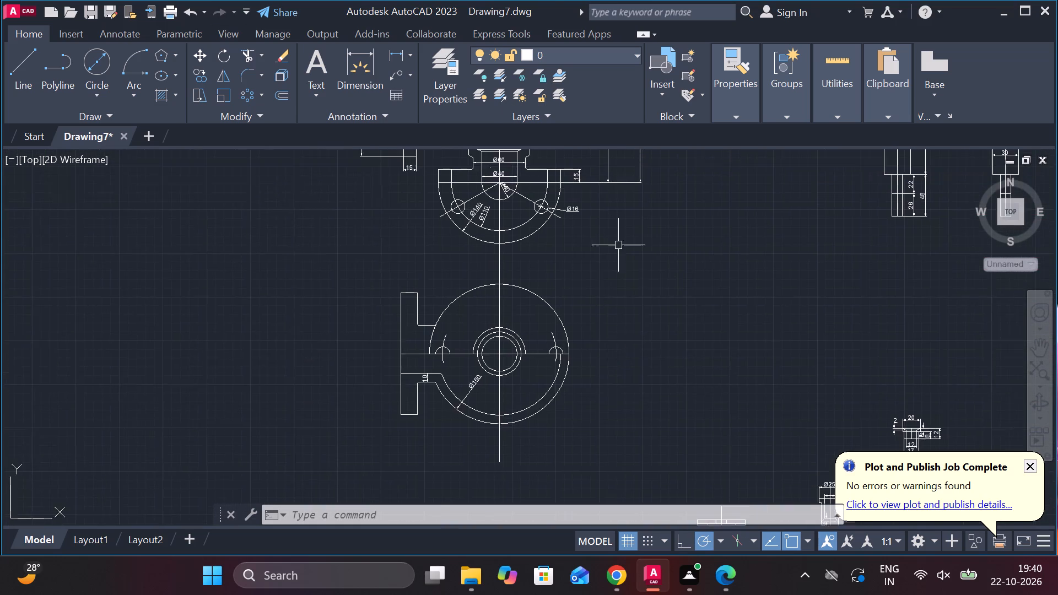
pyautogui.moveTo(617, 248); pyautogui.dragTo(560, 339, button='middle')
pyautogui.moveTo(604, 347); pyautogui.dragTo(578, 463, button='middle')
pyautogui.scroll(2, 585, 286)
pyautogui.press('Escape')
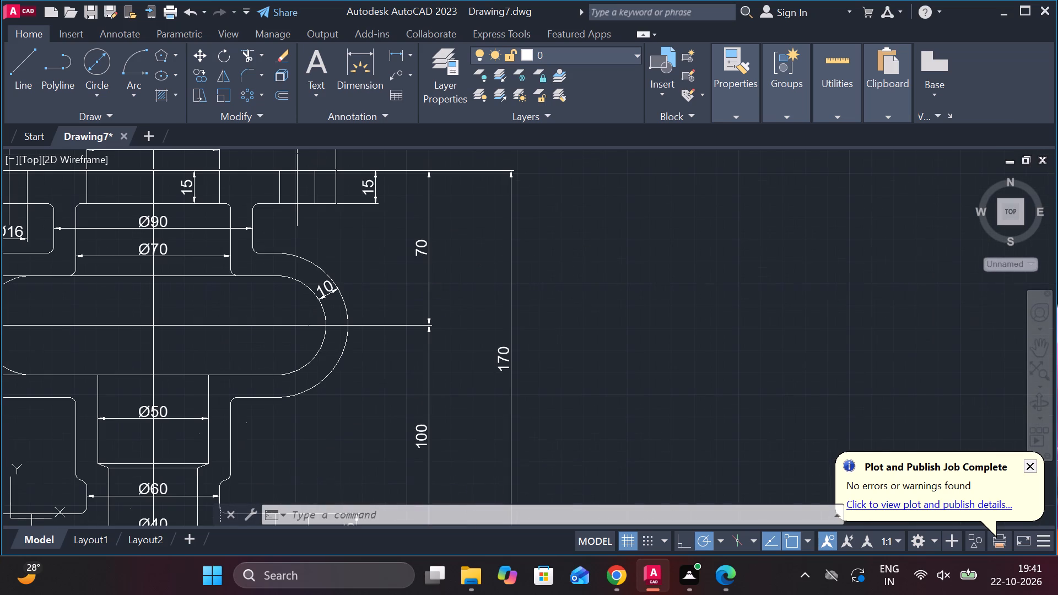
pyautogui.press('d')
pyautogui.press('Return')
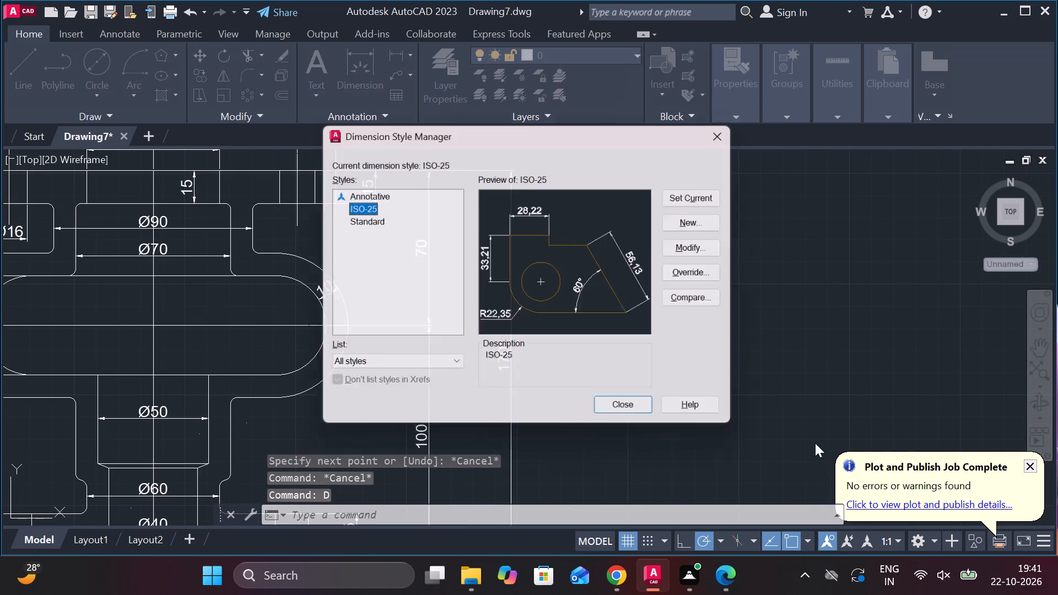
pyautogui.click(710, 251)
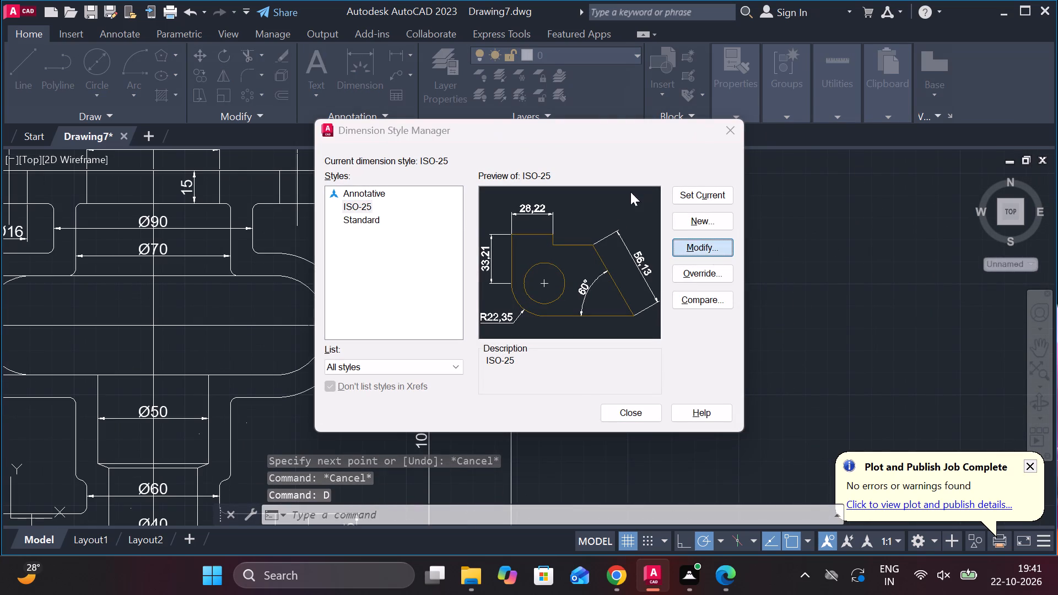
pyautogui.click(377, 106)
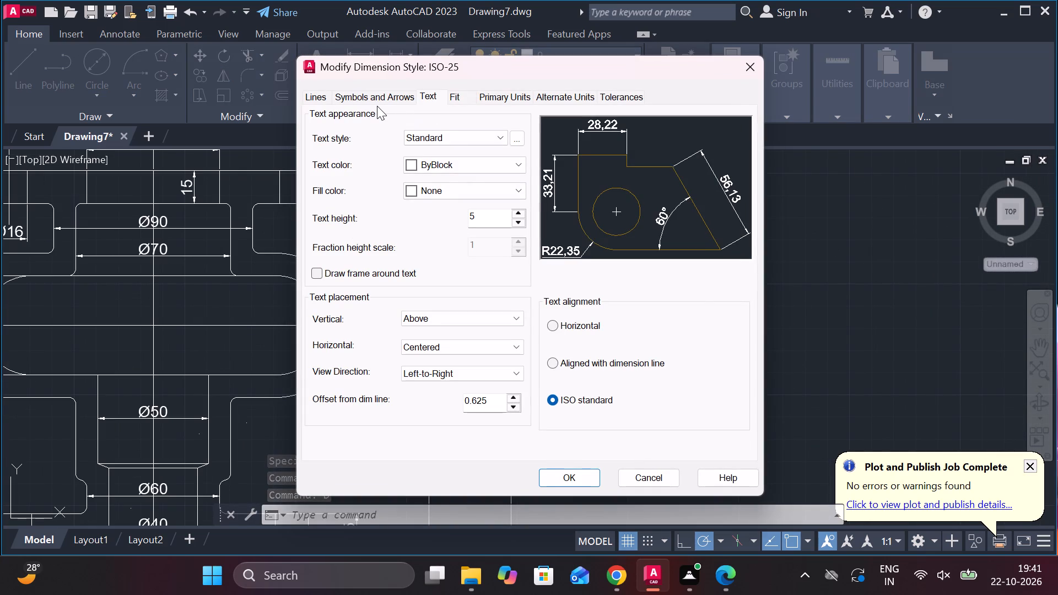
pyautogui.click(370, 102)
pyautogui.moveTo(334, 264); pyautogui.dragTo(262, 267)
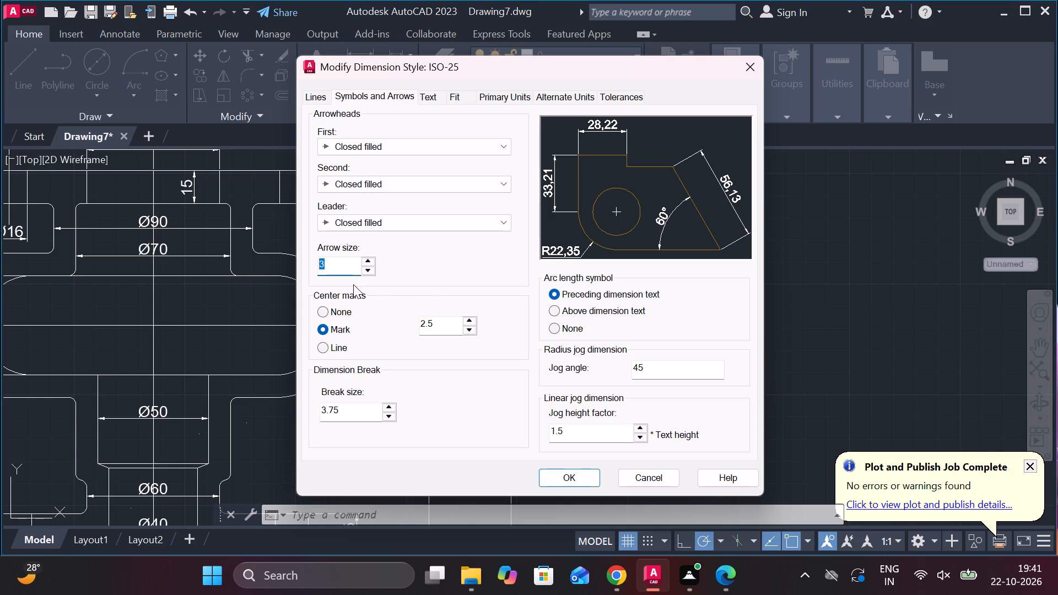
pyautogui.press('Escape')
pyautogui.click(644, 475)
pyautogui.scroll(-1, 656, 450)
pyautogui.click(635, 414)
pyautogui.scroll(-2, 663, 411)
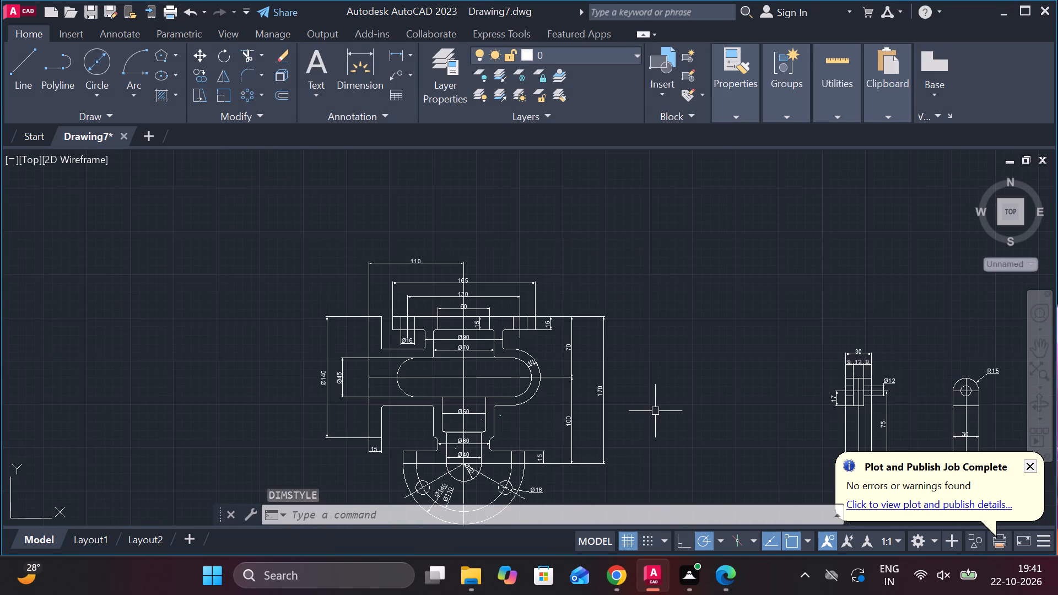
# Modify the ISO-25 dimension style to arrow size 4 and text height 6, and set it as the current style.
pyautogui.moveTo(647, 411); pyautogui.dragTo(746, 333, button='middle')
pyautogui.scroll(1, 724, 340)
pyautogui.write('d')
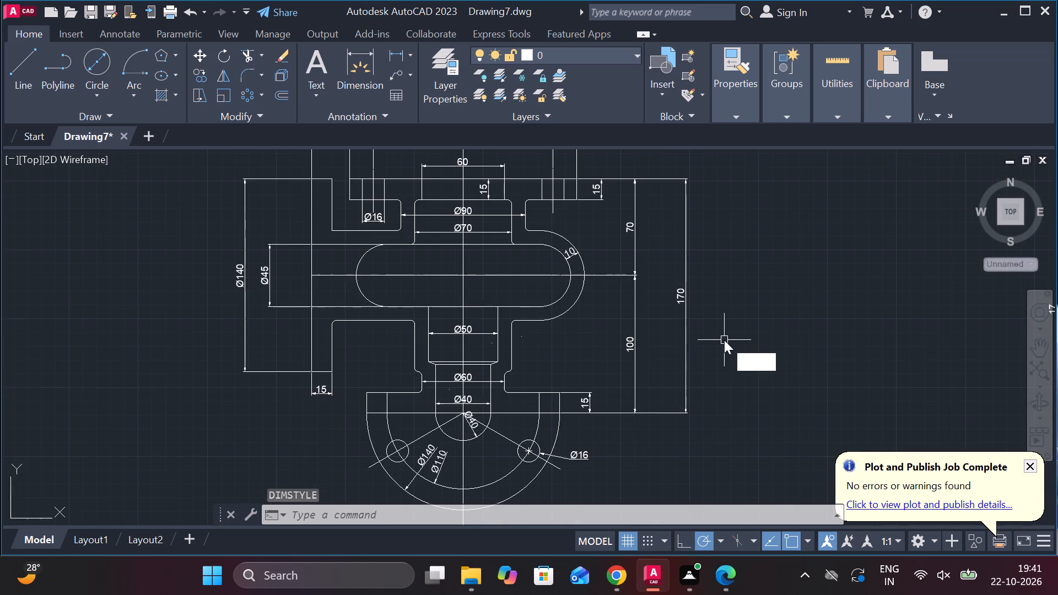
pyautogui.press('space')
pyautogui.click(710, 253)
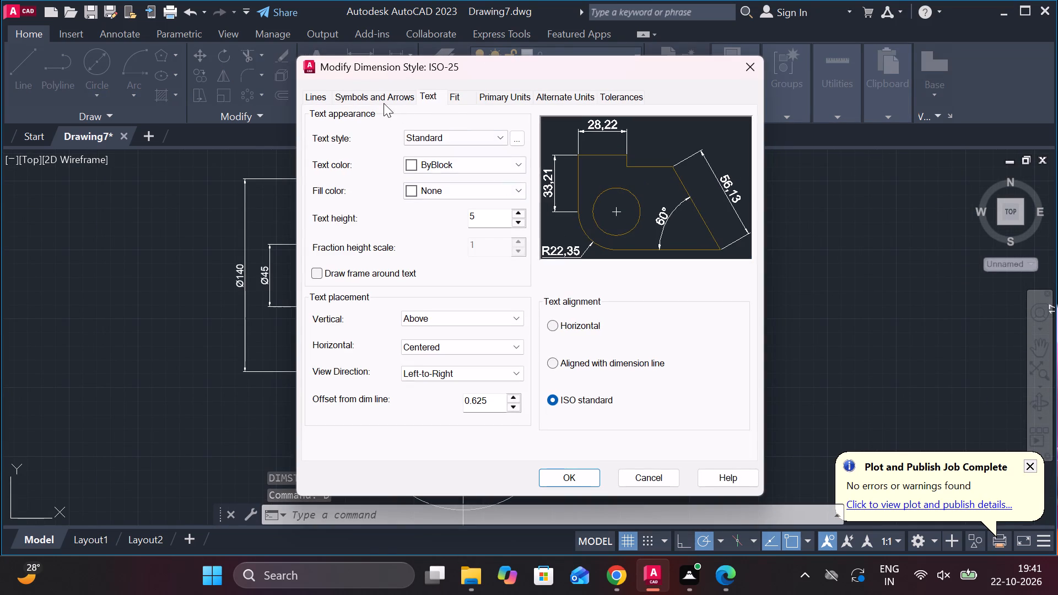
pyautogui.click(384, 103)
pyautogui.moveTo(344, 269); pyautogui.dragTo(307, 268)
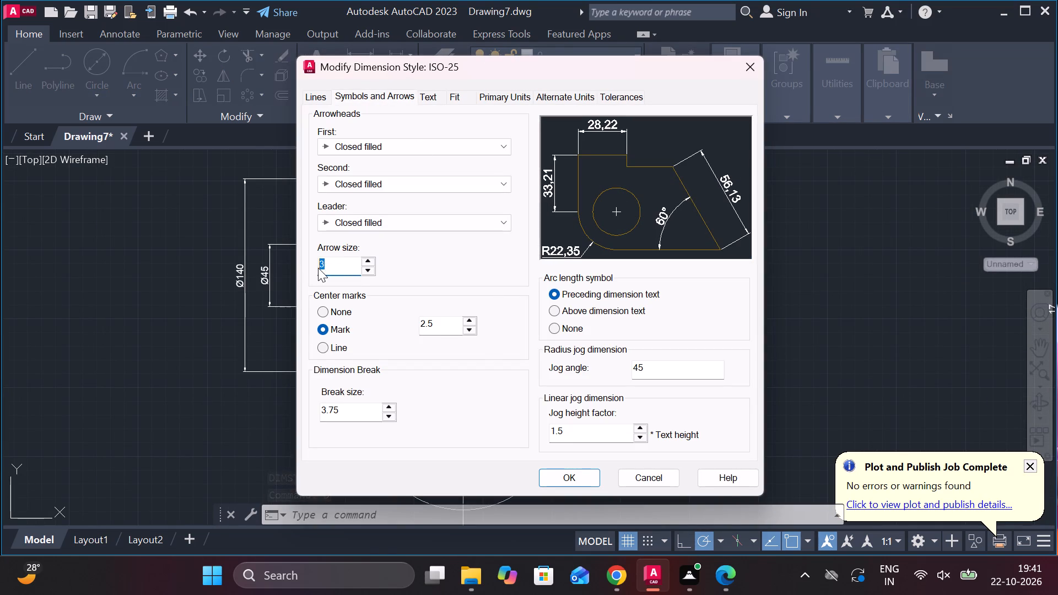
pyautogui.press('4')
pyautogui.click(433, 96)
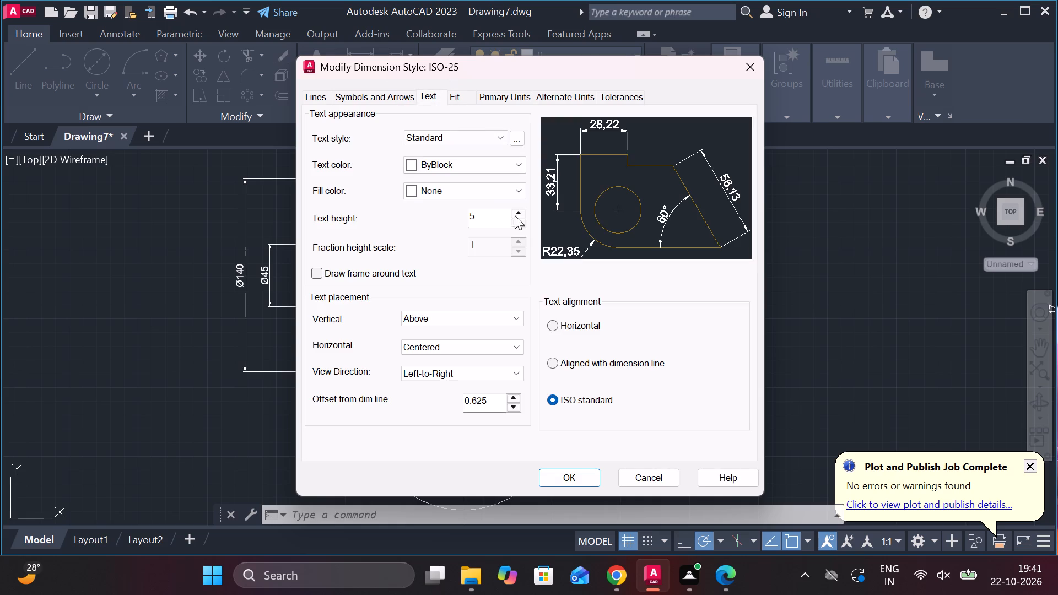
pyautogui.moveTo(474, 218); pyautogui.dragTo(425, 214)
pyautogui.press('6')
pyautogui.click(560, 483)
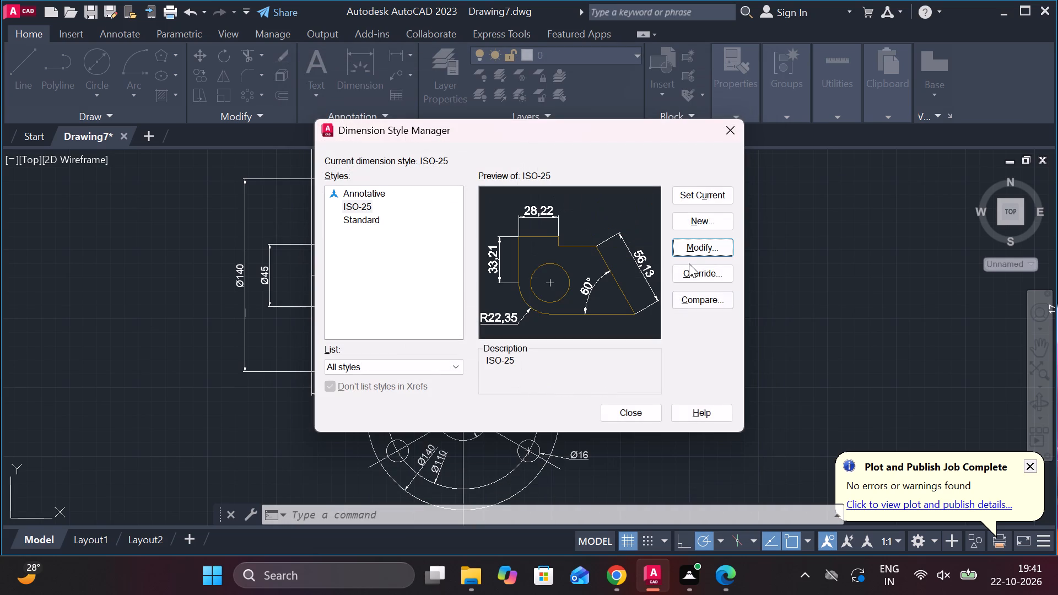
pyautogui.click(693, 197)
pyautogui.click(628, 413)
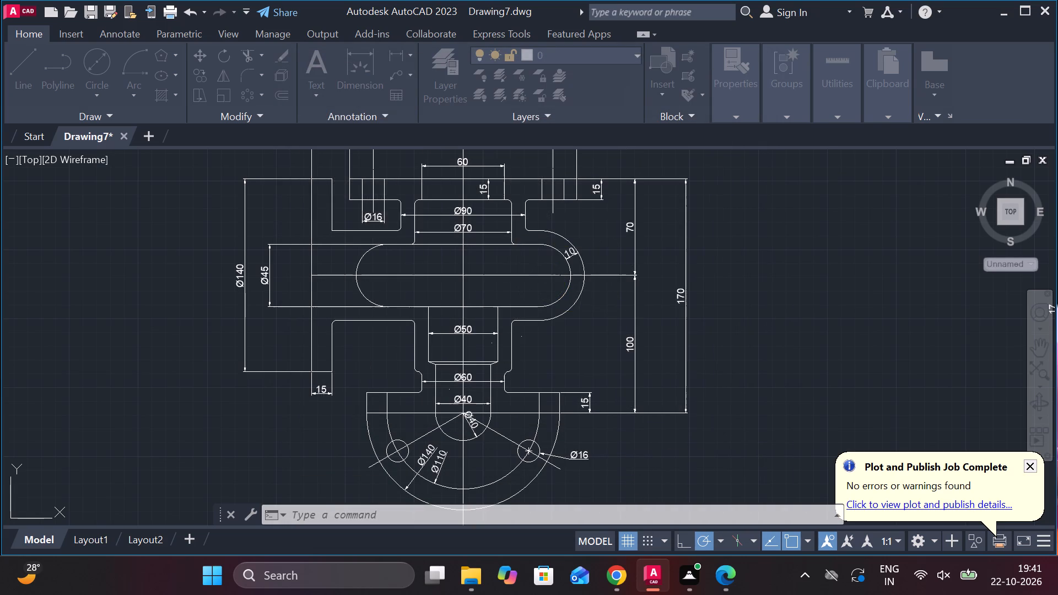
# Move the Ø16 dimension text in the upper sectional view to the left of the hole, clear of the Ø90 dimension.
pyautogui.scroll(-2, 740, 377)
pyautogui.scroll(4, 502, 294)
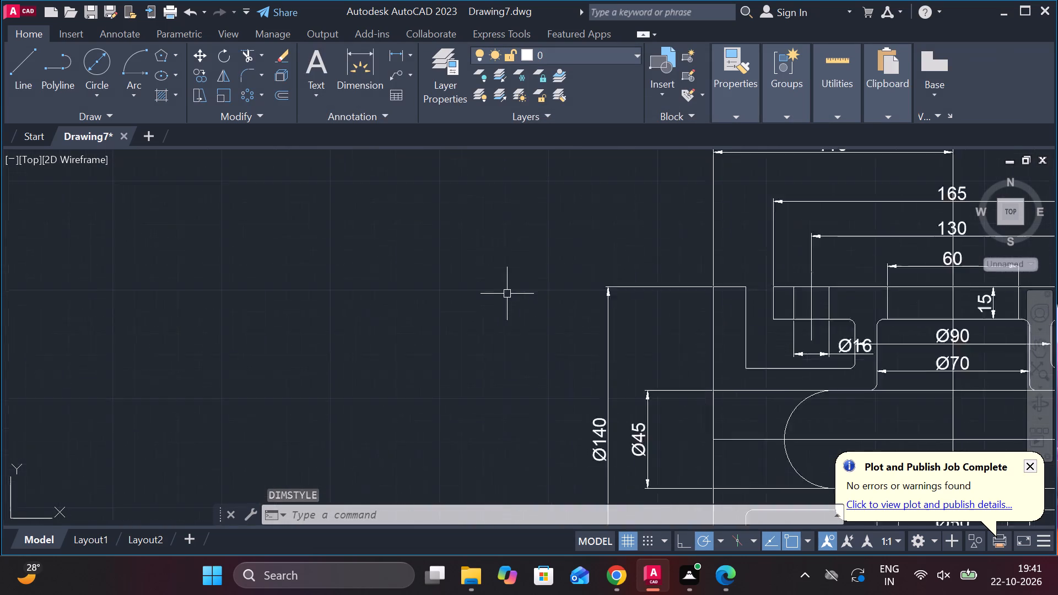
pyautogui.moveTo(676, 329); pyautogui.dragTo(236, 326, button='middle')
pyautogui.moveTo(637, 366); pyautogui.dragTo(537, 344, button='middle')
pyautogui.scroll(3, 538, 362)
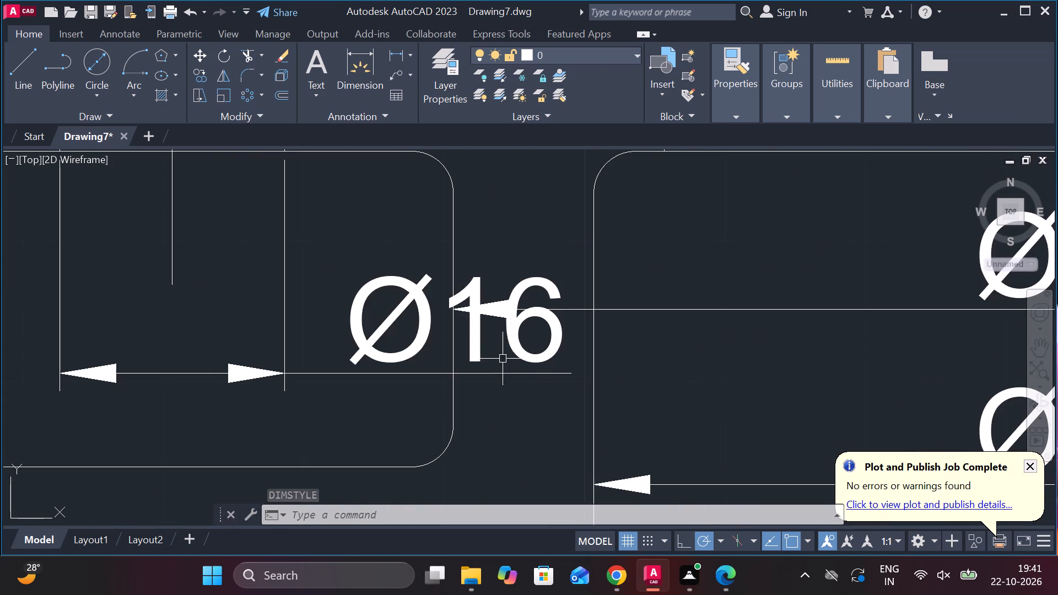
pyautogui.scroll(-2, 418, 317)
pyautogui.click(406, 304)
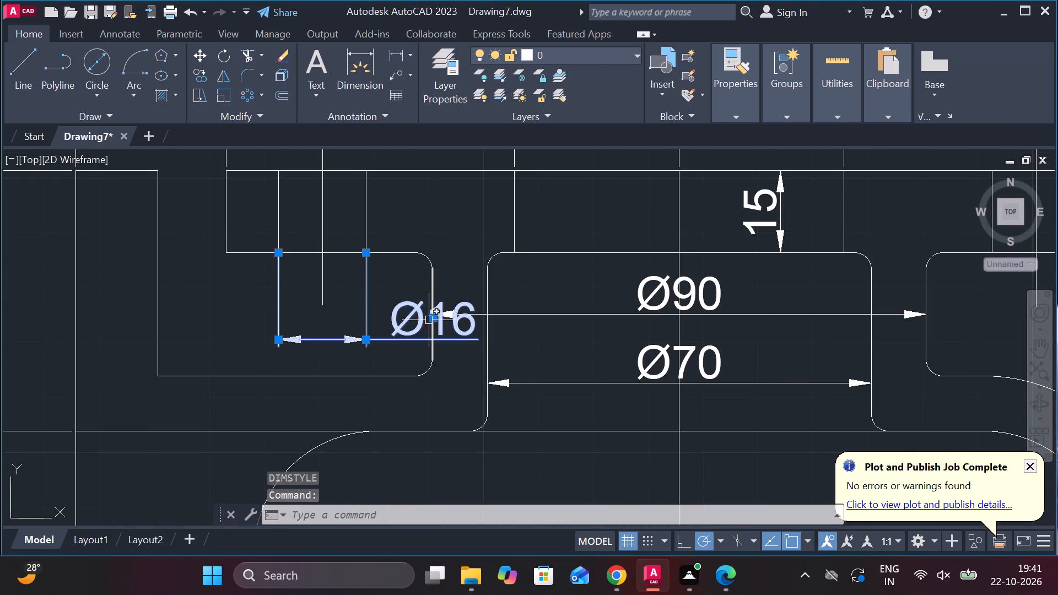
pyautogui.moveTo(431, 320); pyautogui.dragTo(392, 322)
pyautogui.click(262, 317)
pyautogui.scroll(-3, 350, 333)
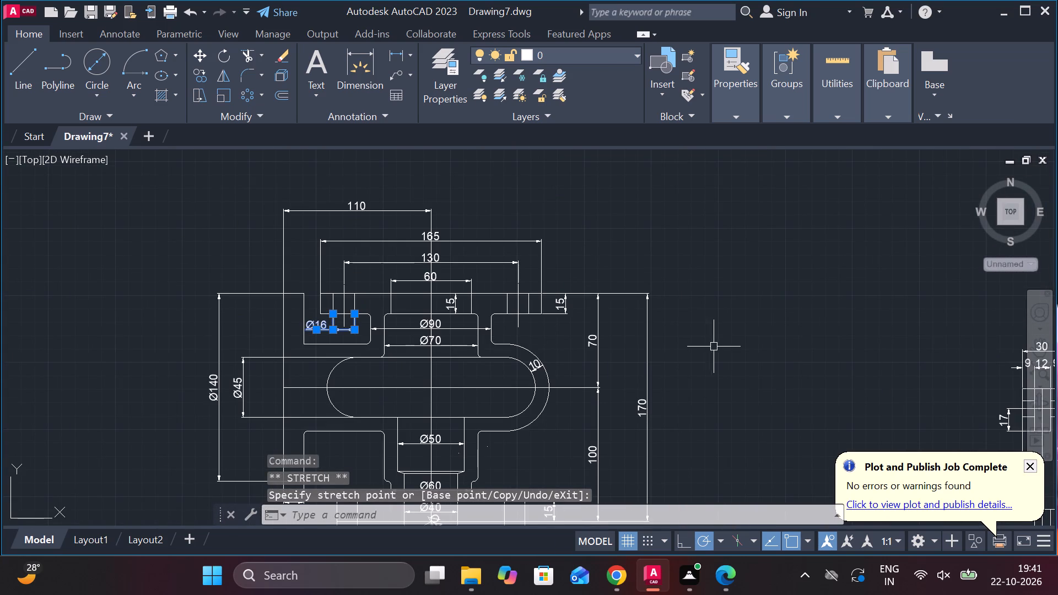
pyautogui.press('Escape')
# Add a horizontal linear dimension for the overall width of the rectangular head above the hexagon view.
pyautogui.moveTo(744, 382); pyautogui.dragTo(490, 269, button='middle')
pyautogui.moveTo(496, 273); pyautogui.dragTo(21, 145, button='middle')
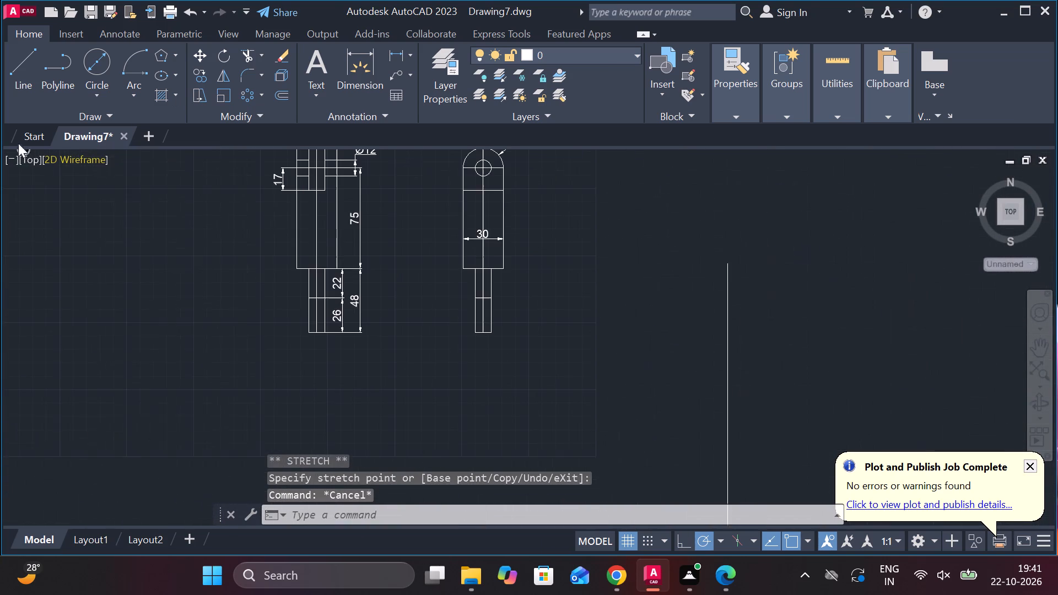
pyautogui.scroll(2, 435, 342)
pyautogui.moveTo(442, 339); pyautogui.dragTo(498, 440, button='middle')
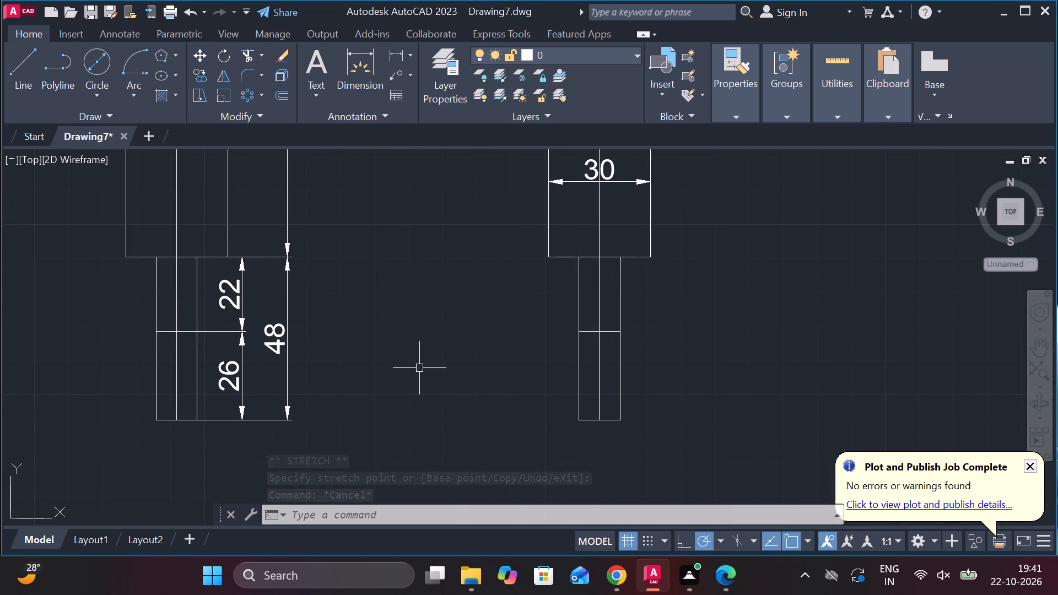
pyautogui.scroll(-4, 419, 368)
pyautogui.moveTo(193, 396); pyautogui.dragTo(263, 350, button='middle')
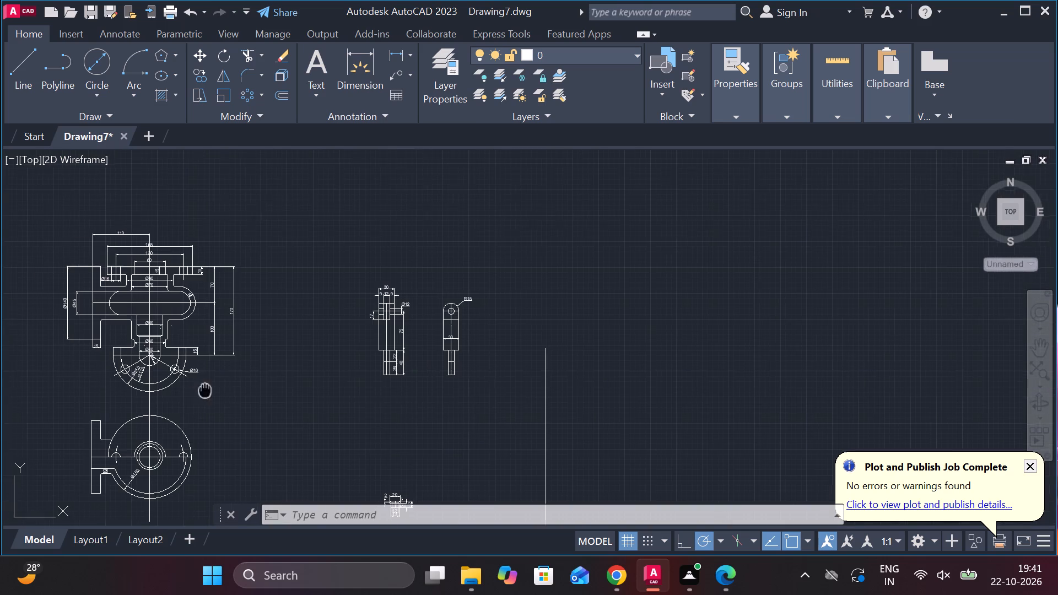
pyautogui.moveTo(263, 350); pyautogui.dragTo(450, 205, button='middle')
pyautogui.scroll(2, 511, 518)
pyautogui.scroll(3, 560, 413)
pyautogui.scroll(2, 512, 367)
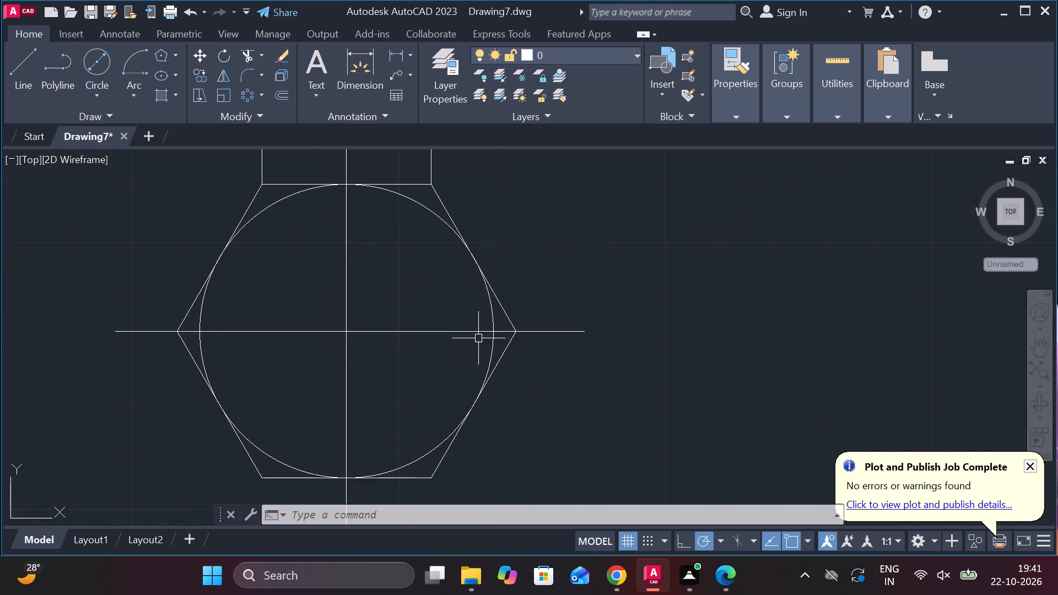
pyautogui.moveTo(480, 336); pyautogui.dragTo(539, 420, button='middle')
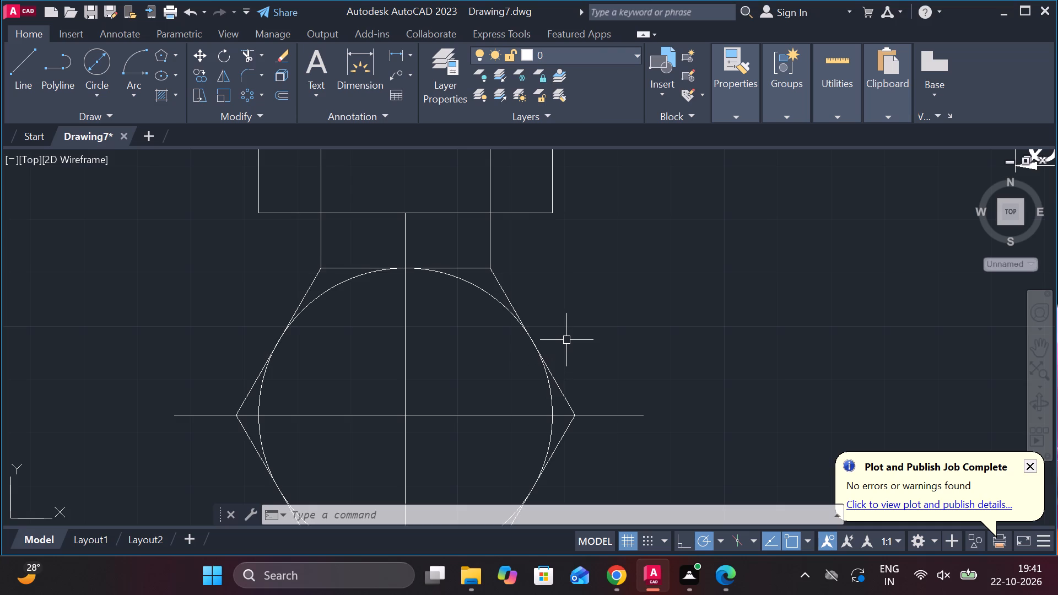
pyautogui.scroll(-2, 548, 339)
pyautogui.moveTo(542, 319); pyautogui.dragTo(575, 381, button='middle')
pyautogui.scroll(3, 546, 331)
pyautogui.click(386, 58)
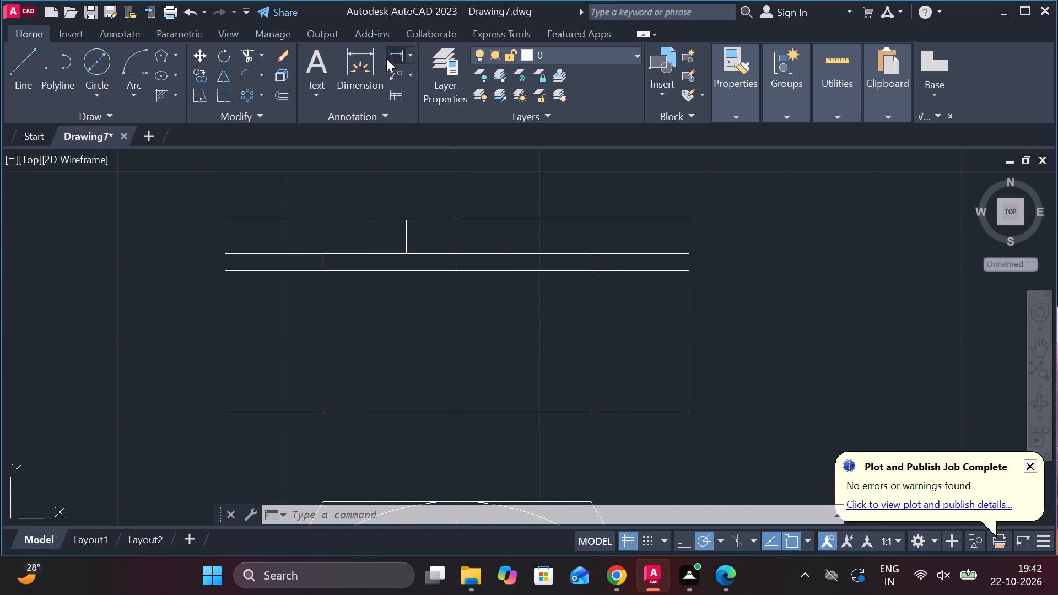
pyautogui.click(230, 219)
pyautogui.click(681, 219)
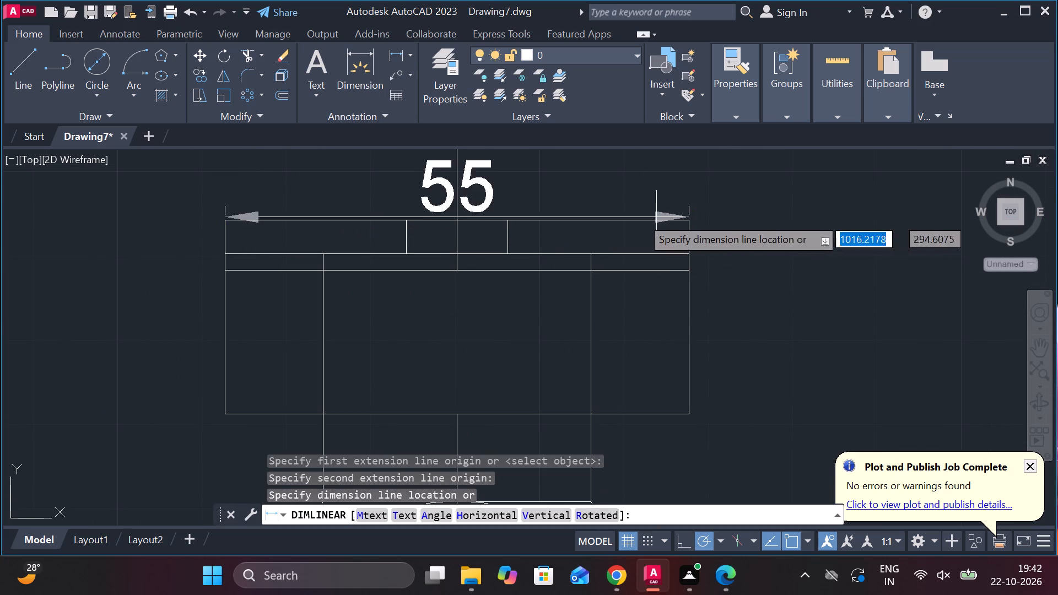
pyautogui.moveTo(536, 204); pyautogui.dragTo(548, 300, button='middle')
pyautogui.click(541, 210)
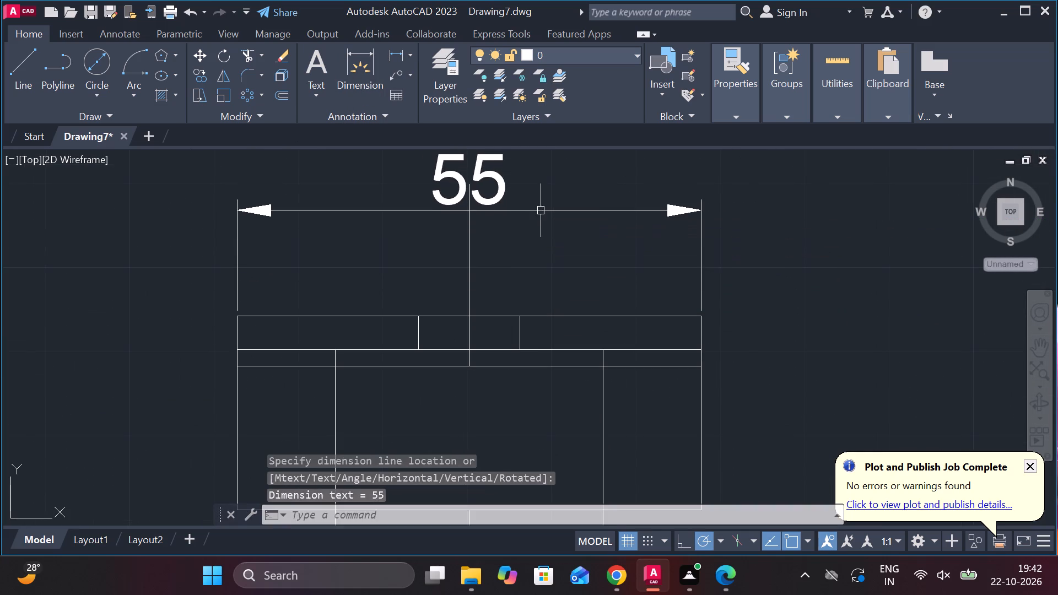
# Dimension the width between the two short vertical lines at the head's top centre, below the overall width dimension.
pyautogui.press('space')
pyautogui.click(423, 316)
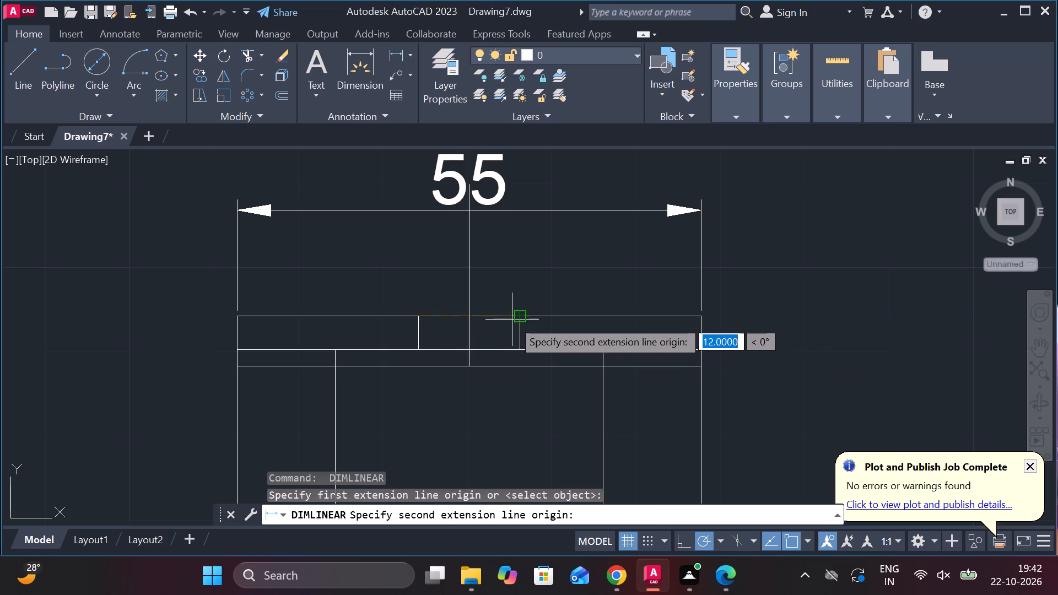
pyautogui.click(518, 318)
pyautogui.click(509, 289)
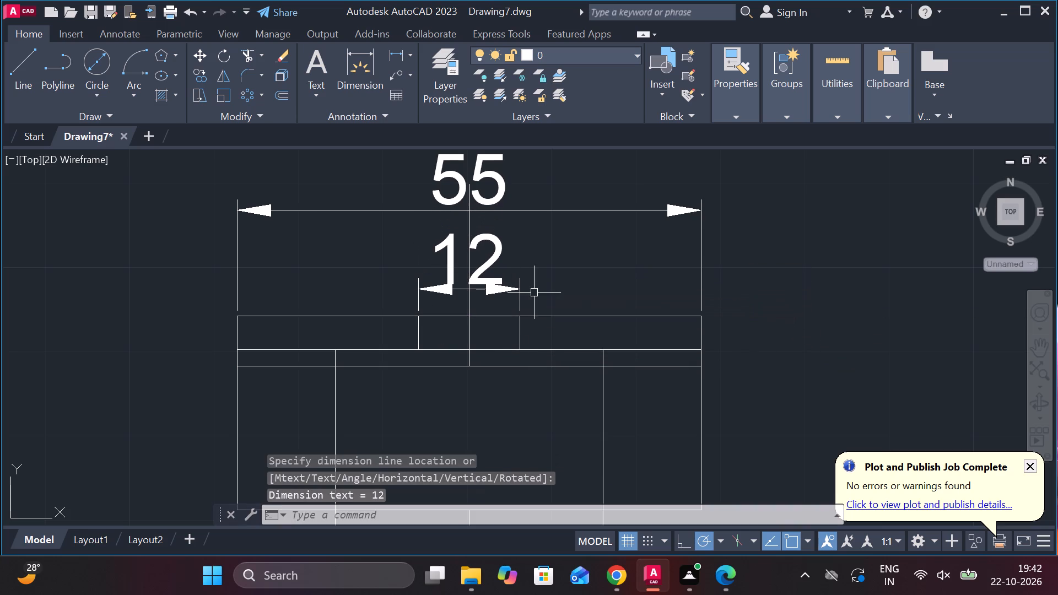
pyautogui.moveTo(534, 293); pyautogui.dragTo(508, 241, button='middle')
pyautogui.scroll(-2, 341, 336)
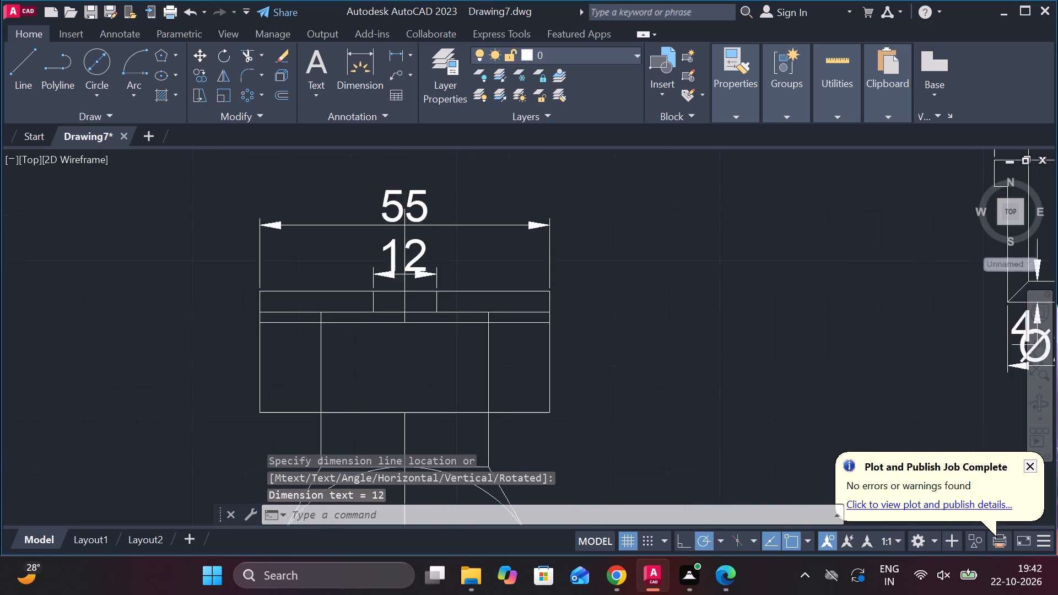
# Erase the full-width horizontal line just below the lower edge of the head's thin top strip.
pyautogui.scroll(2, 366, 353)
pyautogui.click(460, 292)
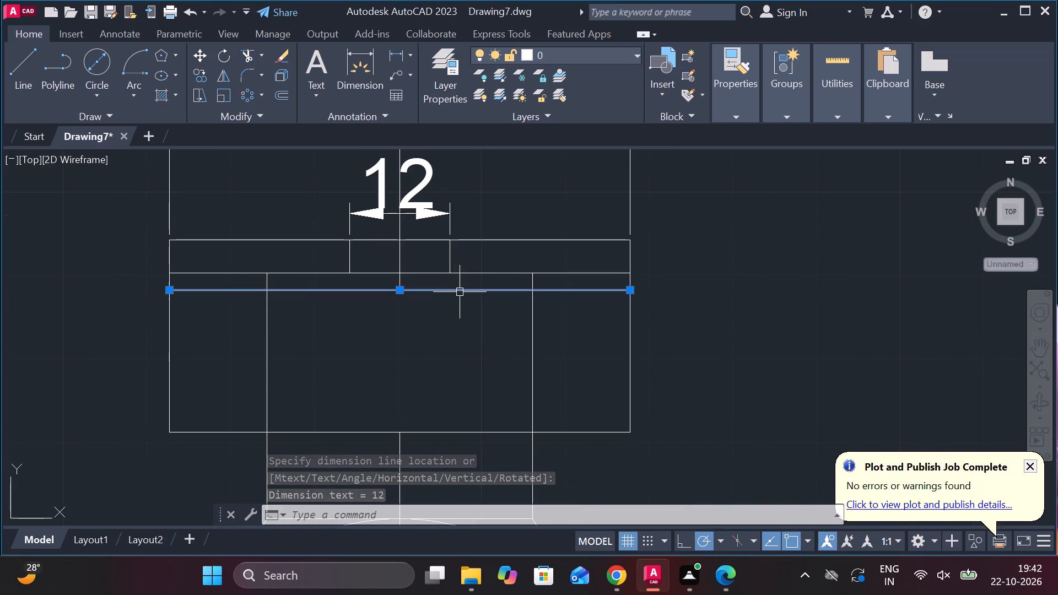
pyautogui.write('e')
pyautogui.press('space')
pyautogui.scroll(-1, 466, 293)
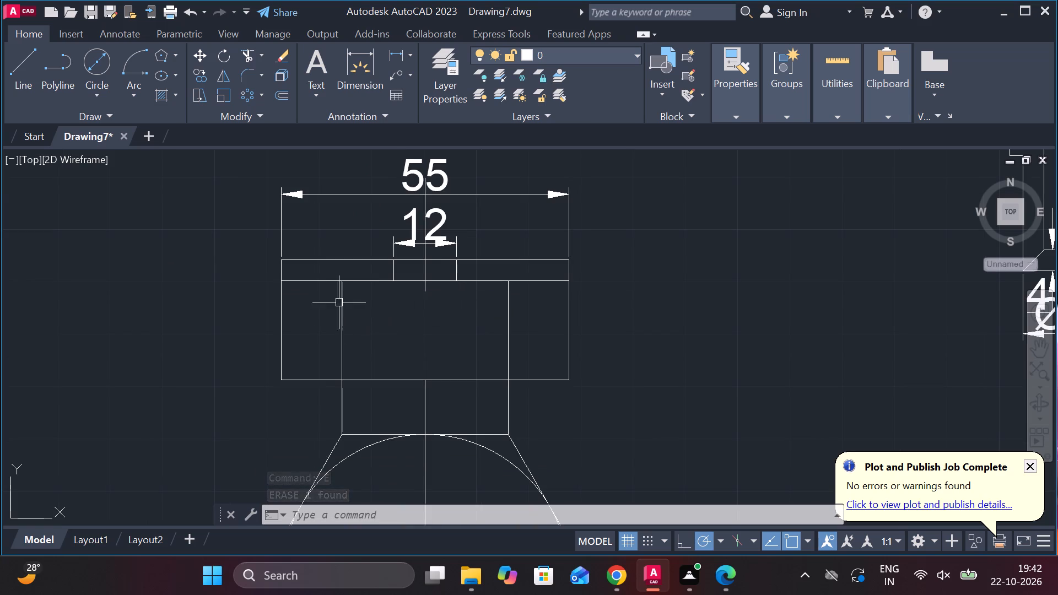
# Erase the remaining full-width horizontal line just below the rectangular head's top edge.
pyautogui.click(327, 283)
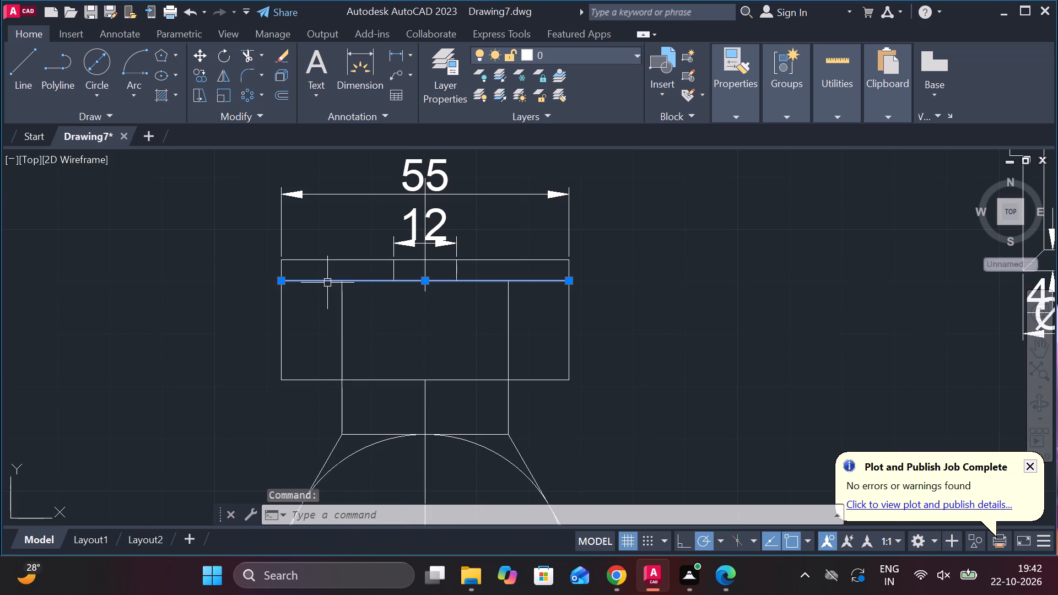
pyautogui.write('e')
pyautogui.press('space')
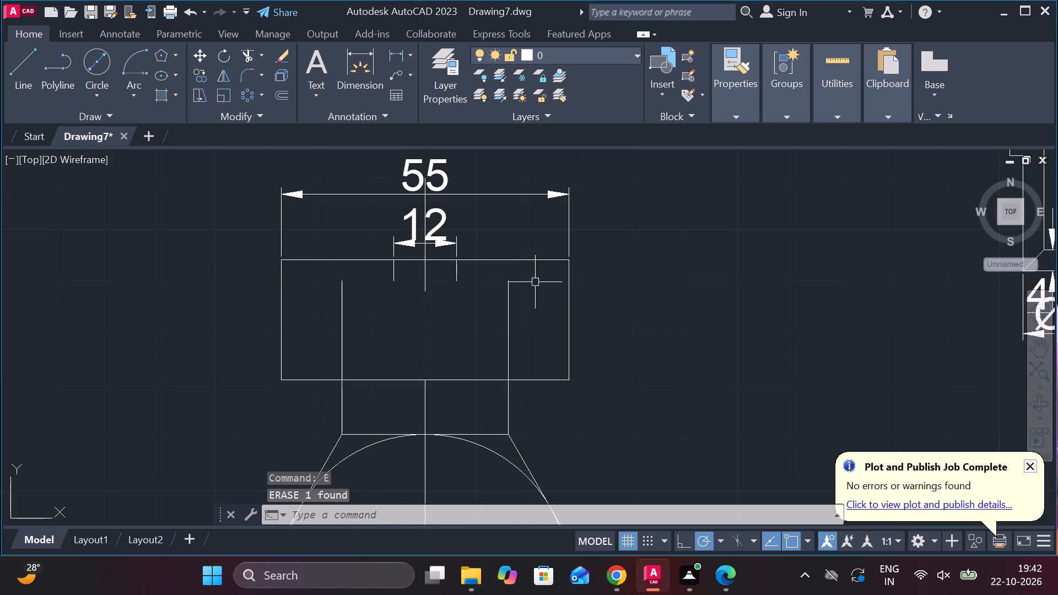
pyautogui.press('Escape')
# Add a vertical linear dimension for the rectangular head's overall height, placed to the left of its left edge.
pyautogui.scroll(-2, 428, 329)
pyautogui.scroll(2, 430, 341)
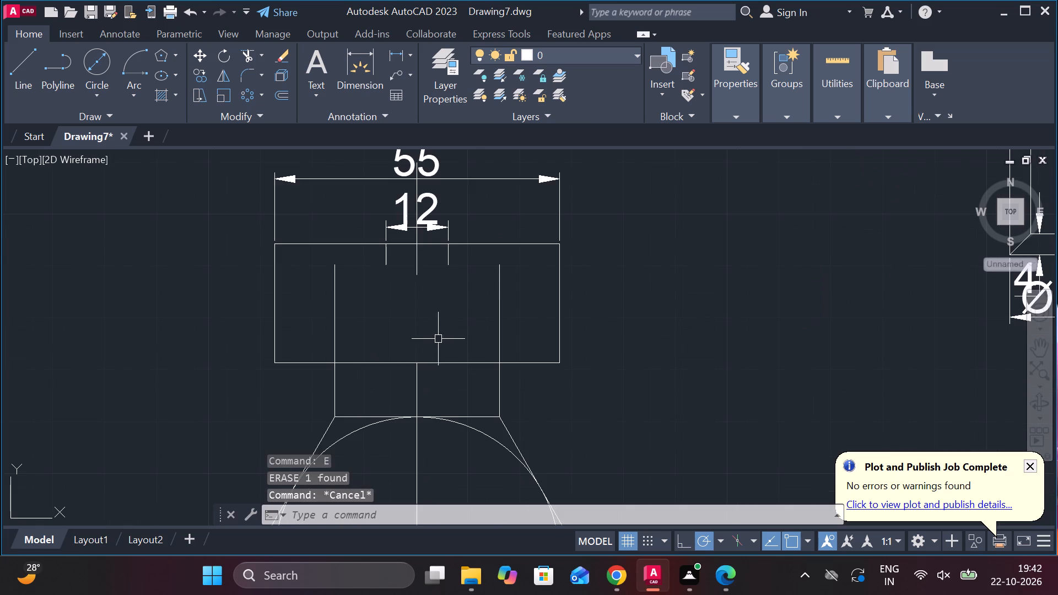
pyautogui.click(384, 55)
pyautogui.click(395, 60)
pyautogui.click(277, 251)
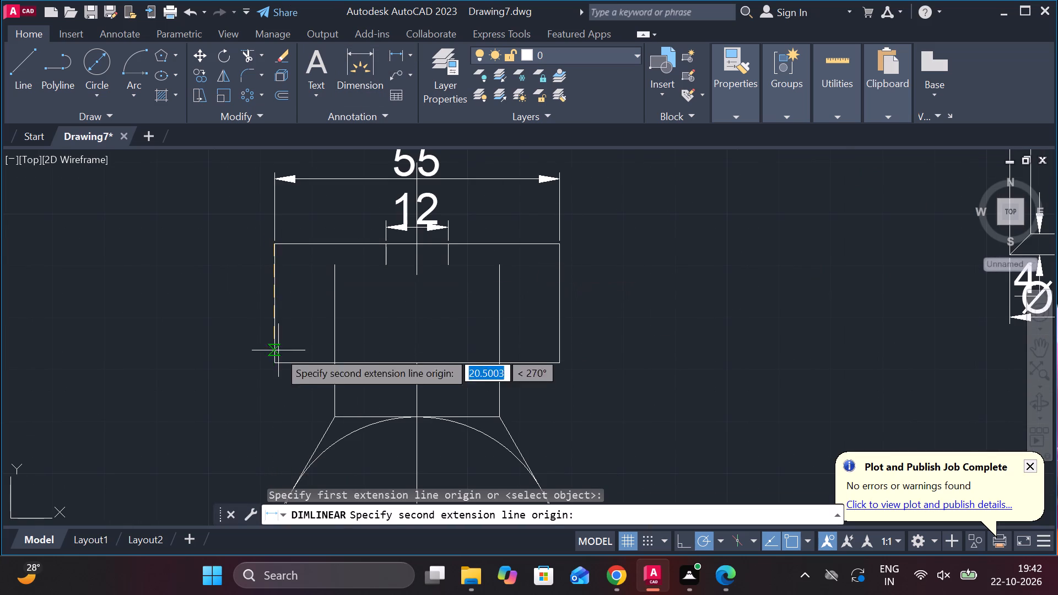
pyautogui.click(277, 365)
pyautogui.click(210, 329)
# Offset the rectangular head's top edge 4 units downward.
pyautogui.moveTo(391, 323); pyautogui.dragTo(505, 344, button='middle')
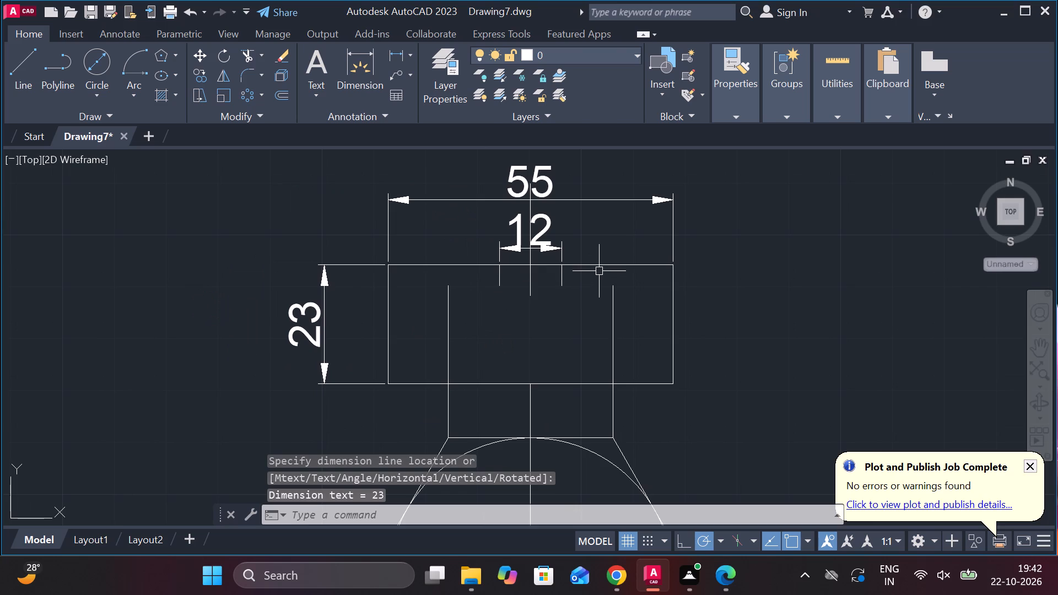
pyautogui.moveTo(639, 315); pyautogui.dragTo(630, 315, button='middle')
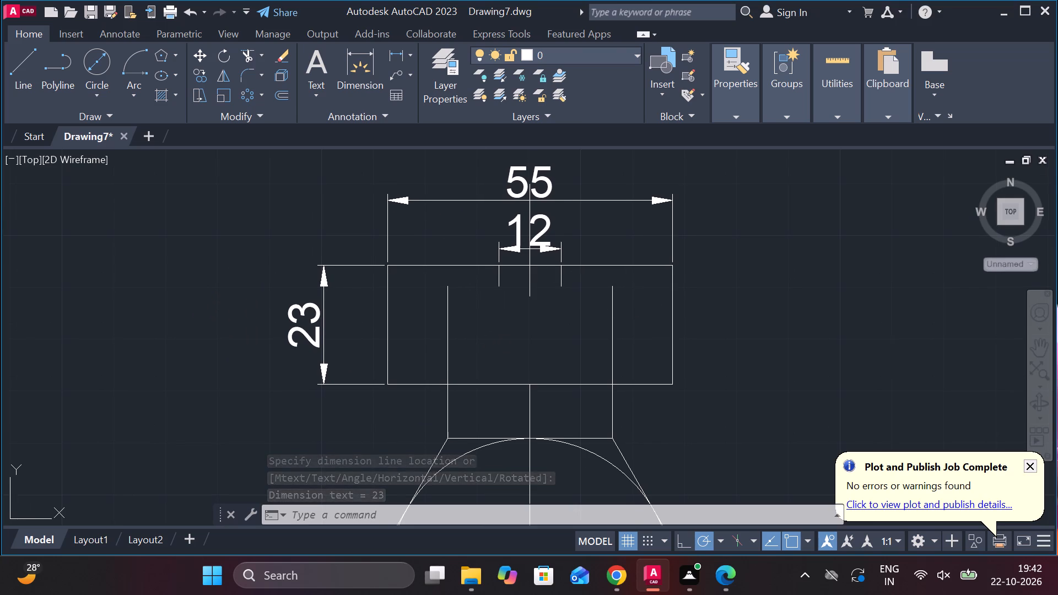
pyautogui.moveTo(630, 315); pyautogui.dragTo(622, 315, button='middle')
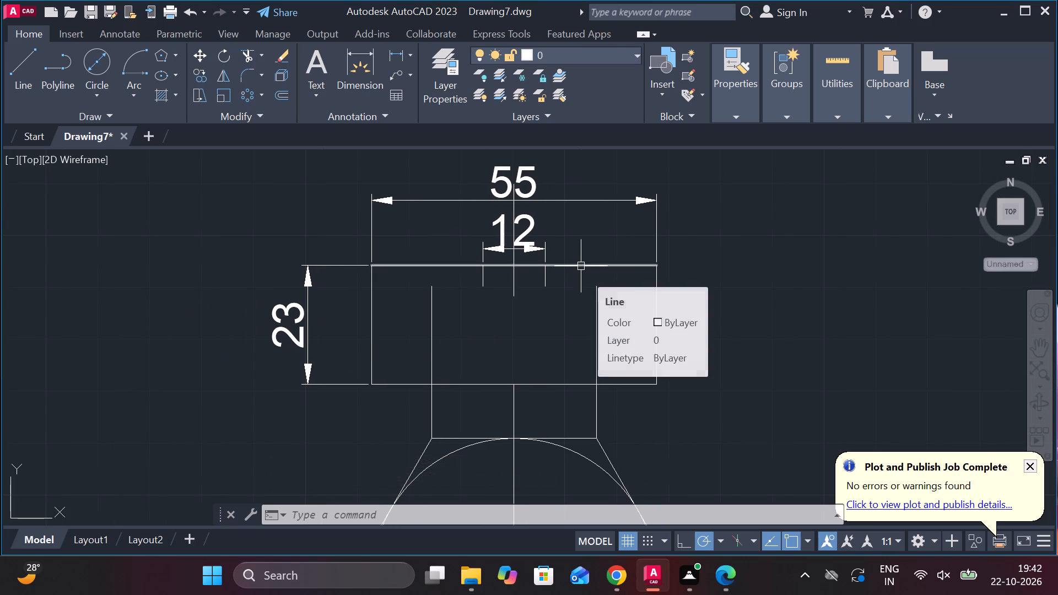
pyautogui.click(581, 266)
pyautogui.press('o')
pyautogui.press('Return')
pyautogui.press('Return')
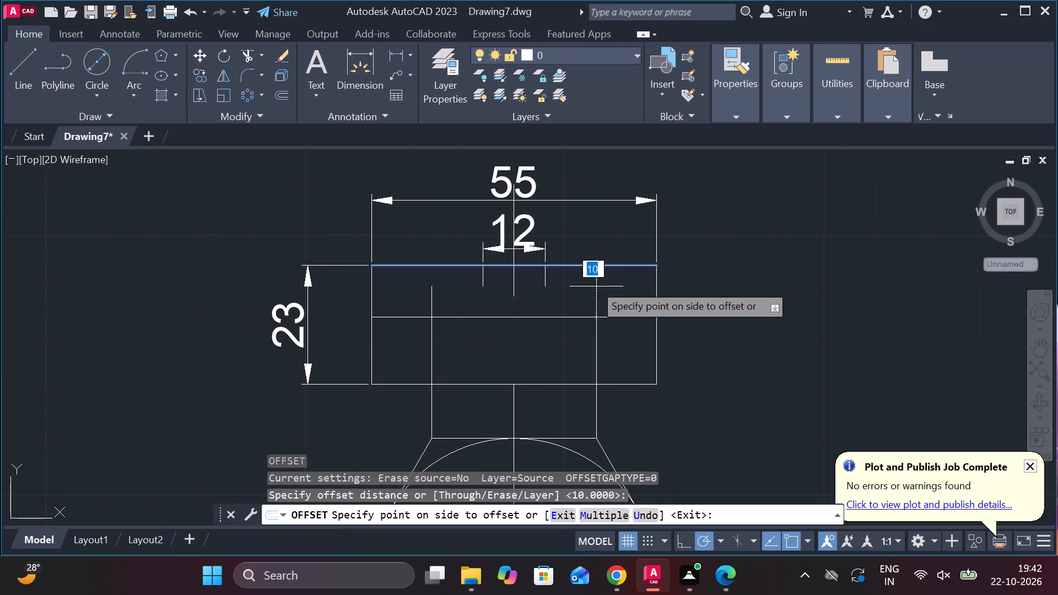
pyautogui.press('4')
pyautogui.press('Return')
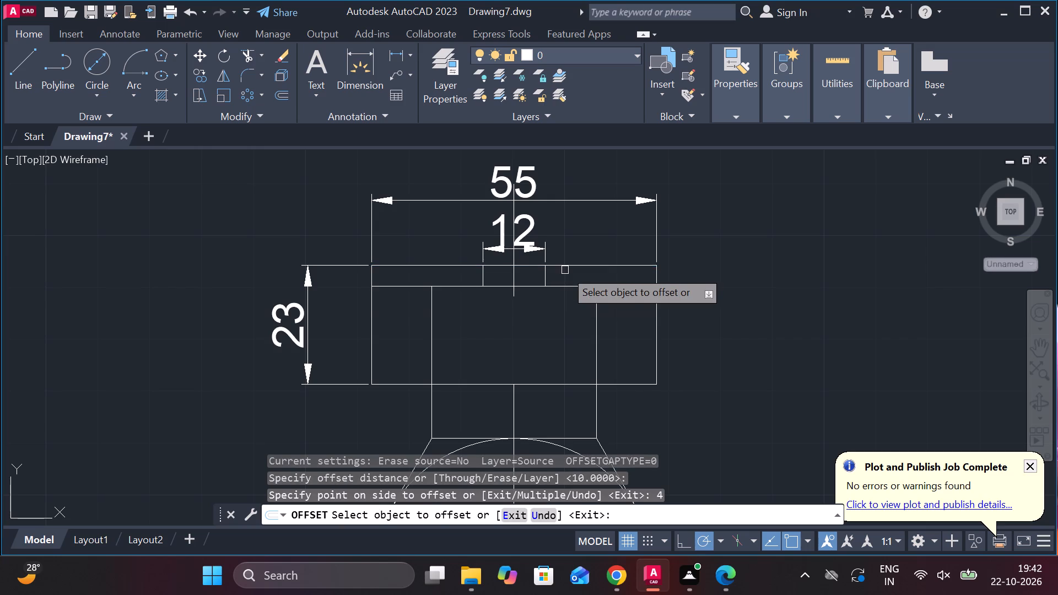
pyautogui.scroll(1, 571, 292)
pyautogui.press('Escape')
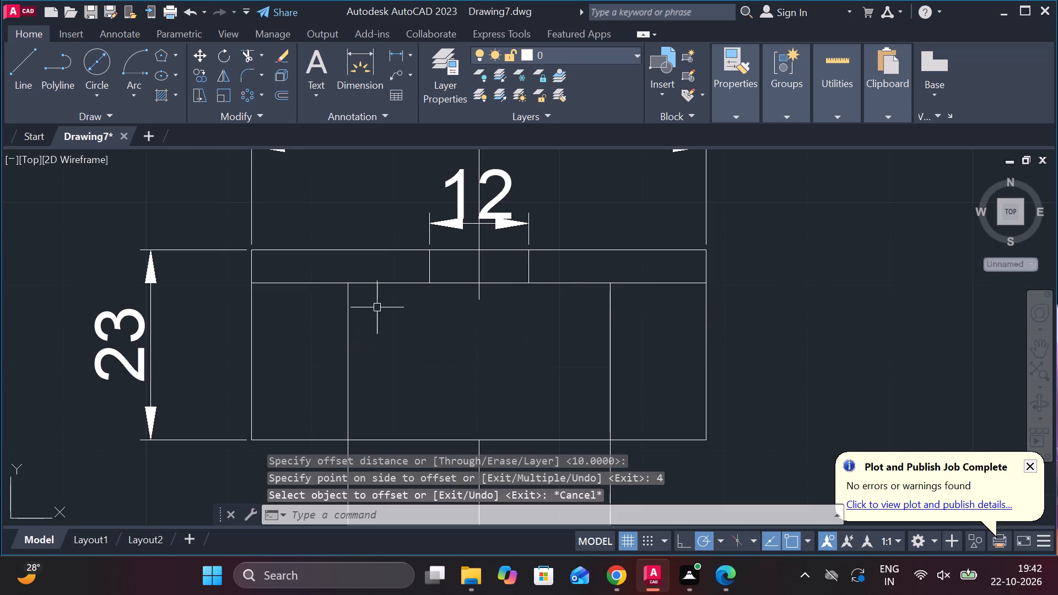
# Offset the new horizontal line inside the head another 4 units downward.
pyautogui.click(399, 283)
pyautogui.press('o')
pyautogui.press('Return')
pyautogui.press('Return')
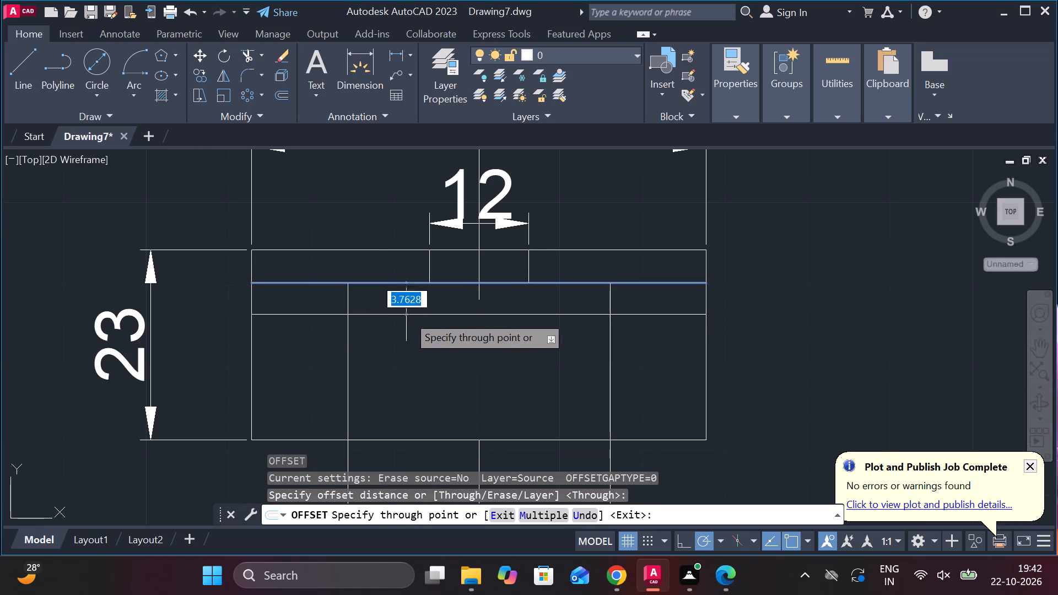
pyautogui.scroll(-1, 407, 315)
pyautogui.press('4')
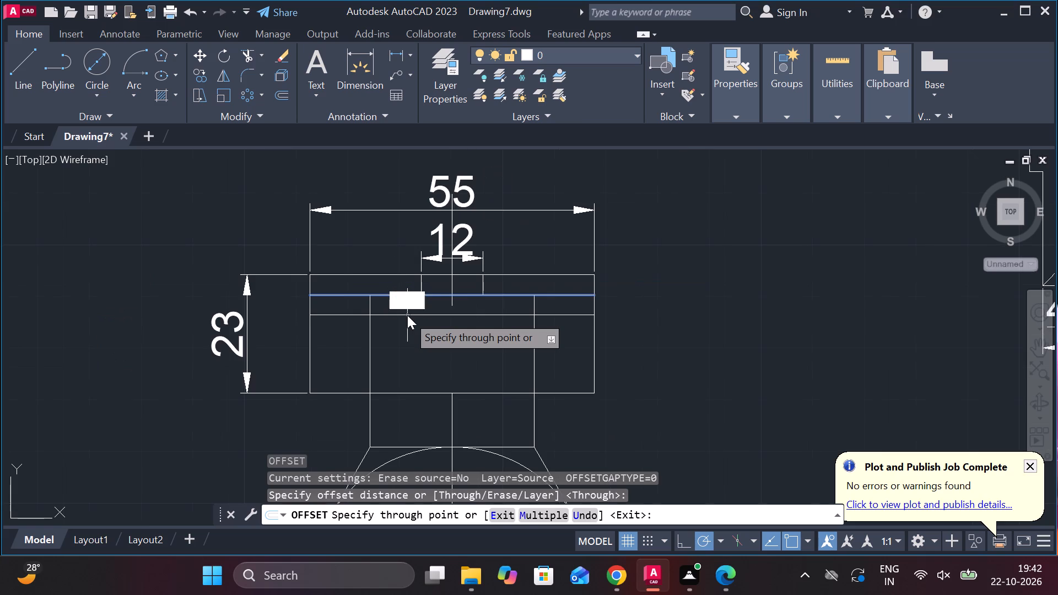
pyautogui.press('Return')
pyautogui.press('Escape')
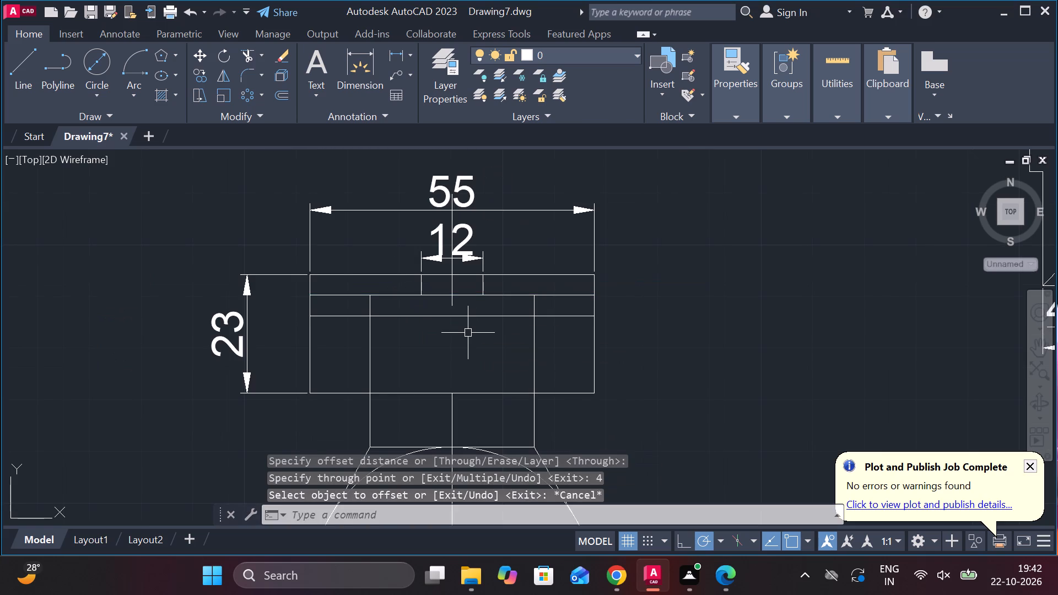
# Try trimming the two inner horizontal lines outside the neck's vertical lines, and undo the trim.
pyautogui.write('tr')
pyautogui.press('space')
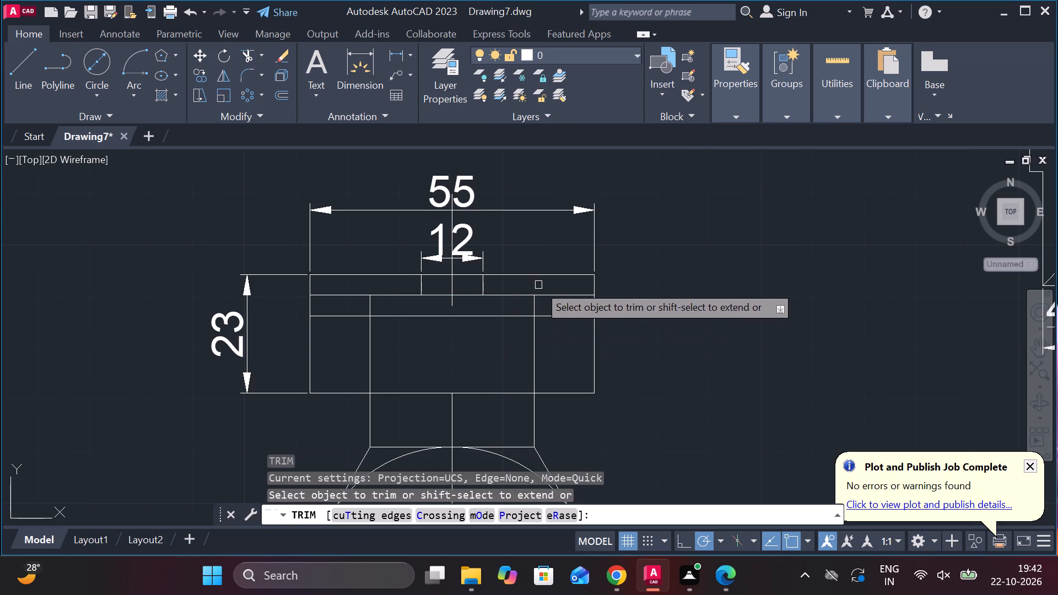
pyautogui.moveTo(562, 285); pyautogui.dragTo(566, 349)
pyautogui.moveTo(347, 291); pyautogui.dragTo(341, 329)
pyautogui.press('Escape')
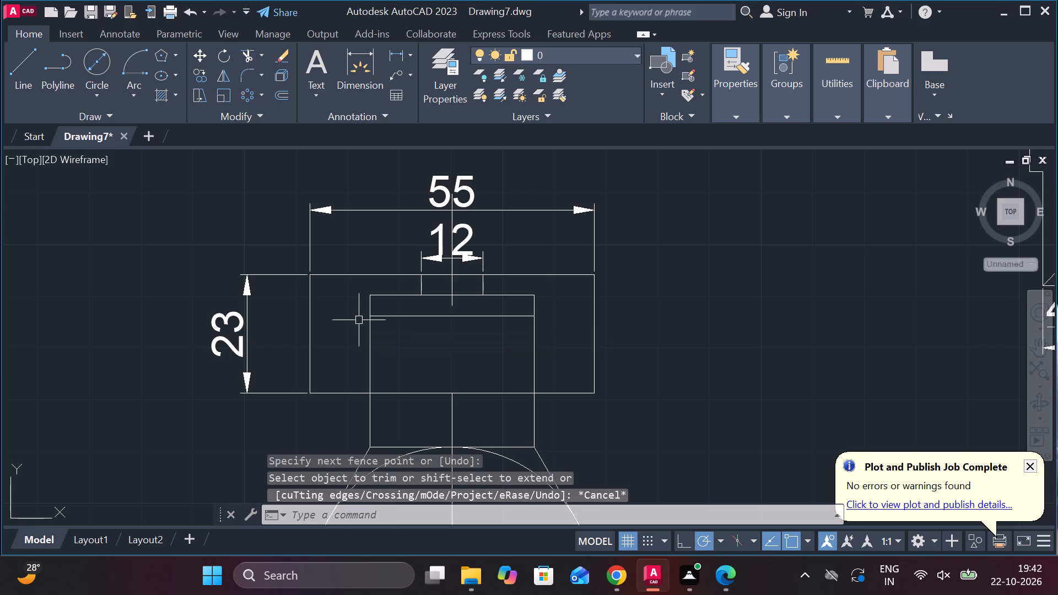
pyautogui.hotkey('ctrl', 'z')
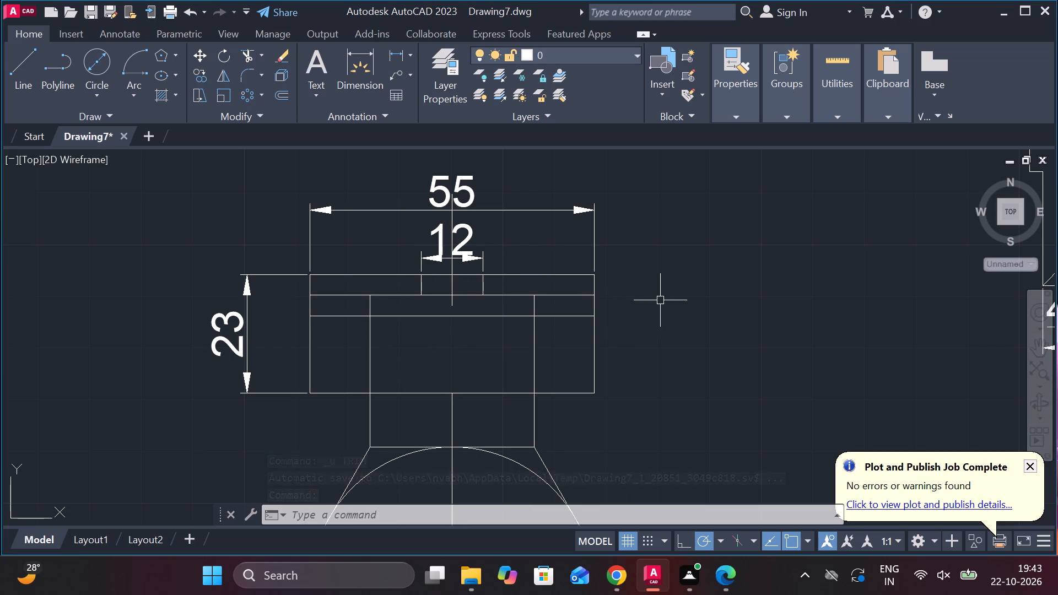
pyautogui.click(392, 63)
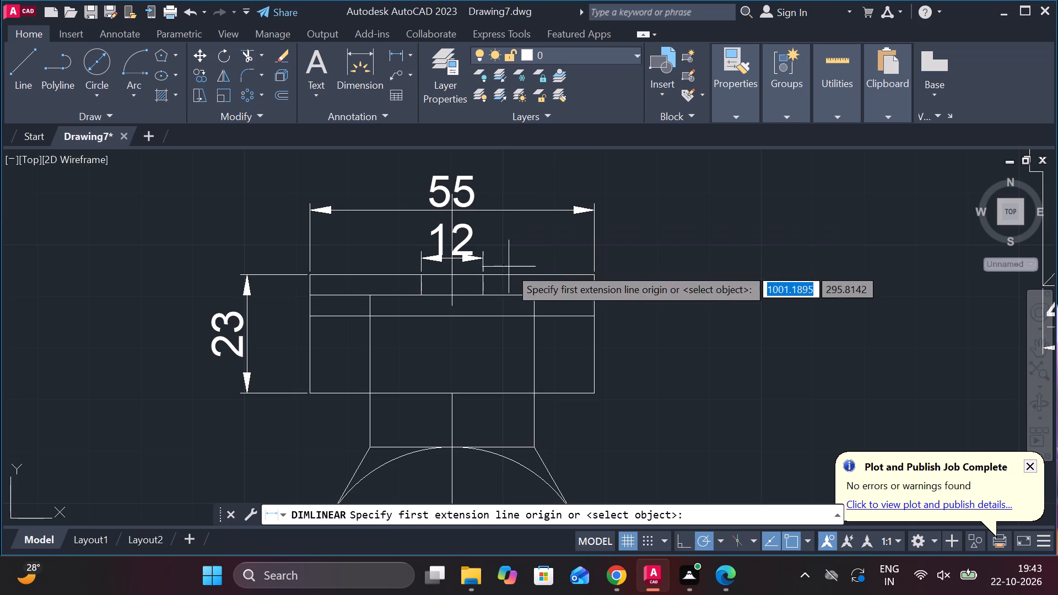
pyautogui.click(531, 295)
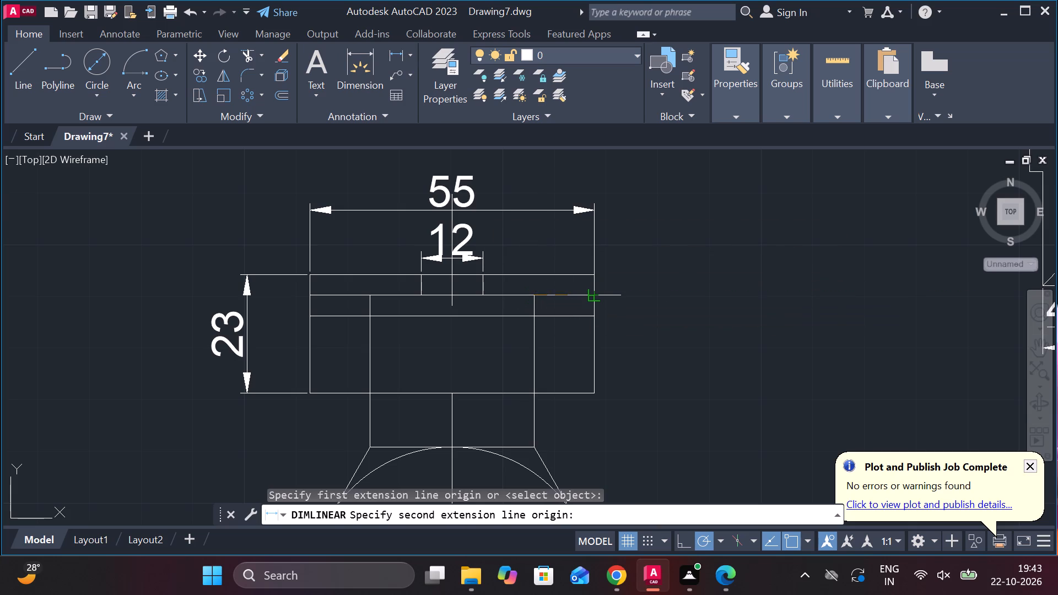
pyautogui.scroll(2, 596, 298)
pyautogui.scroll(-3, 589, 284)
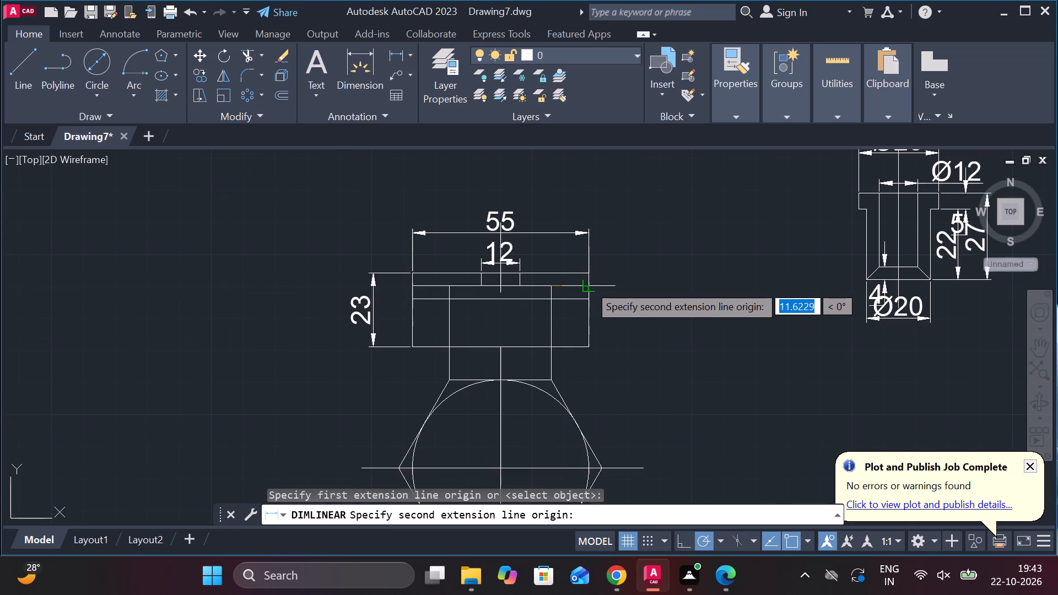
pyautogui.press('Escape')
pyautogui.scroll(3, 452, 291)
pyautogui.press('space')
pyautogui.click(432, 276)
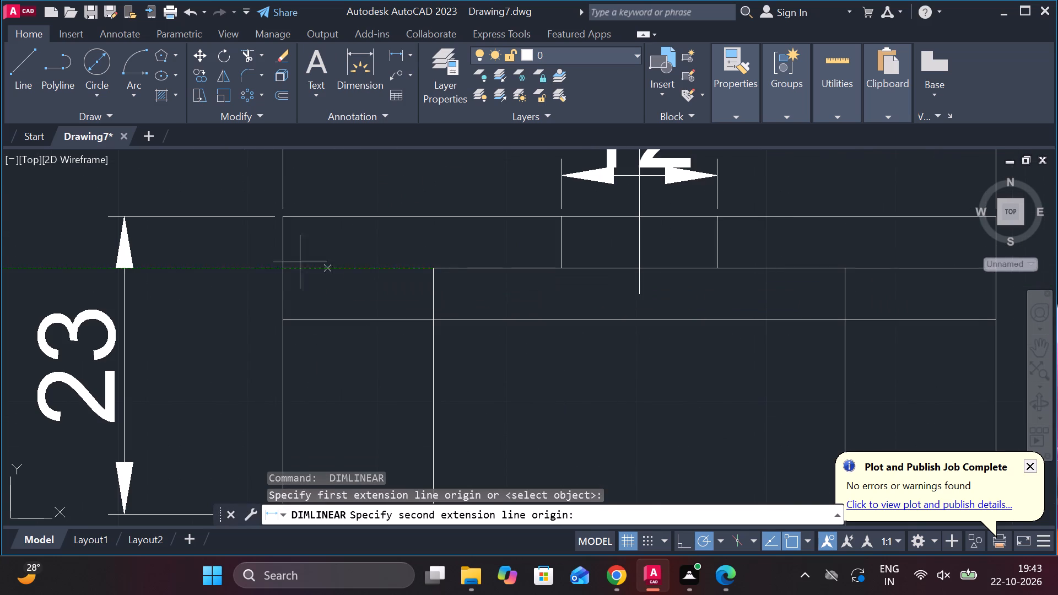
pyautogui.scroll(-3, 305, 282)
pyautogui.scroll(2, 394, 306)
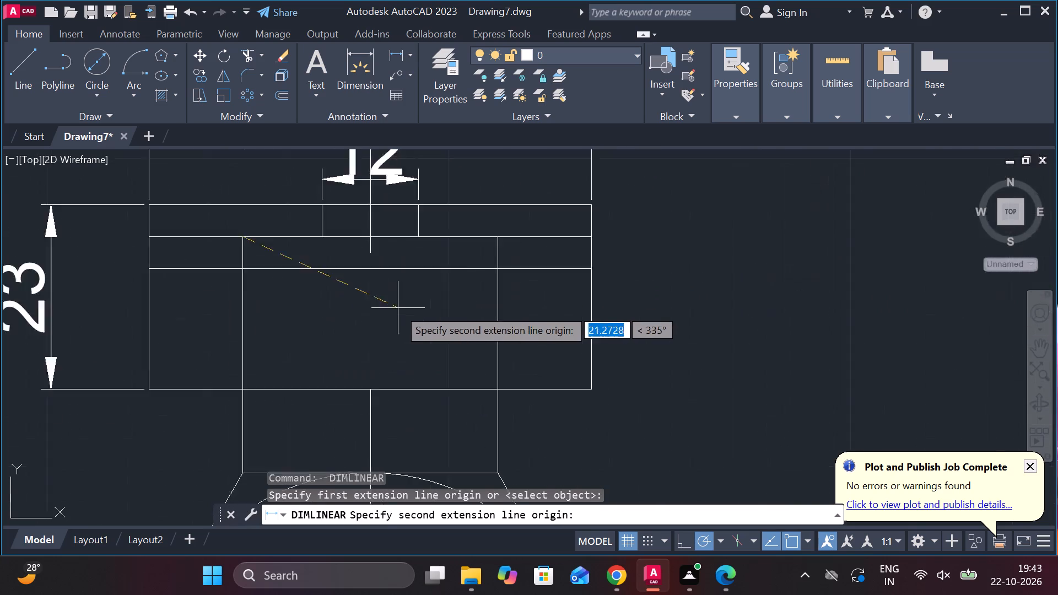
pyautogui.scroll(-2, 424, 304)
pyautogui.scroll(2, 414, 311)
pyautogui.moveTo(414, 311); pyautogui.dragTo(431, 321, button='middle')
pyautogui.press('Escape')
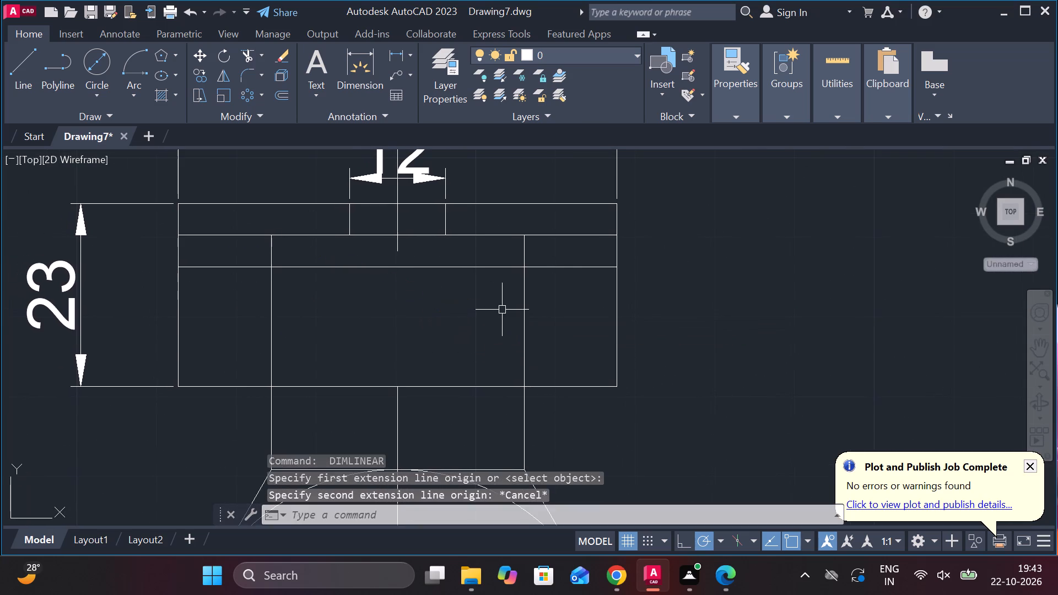
# Draw a short vertical line between the two inner horizontal lines, along the neck's right vertical line.
pyautogui.moveTo(498, 311); pyautogui.dragTo(531, 359, button='middle')
pyautogui.scroll(-1, 551, 344)
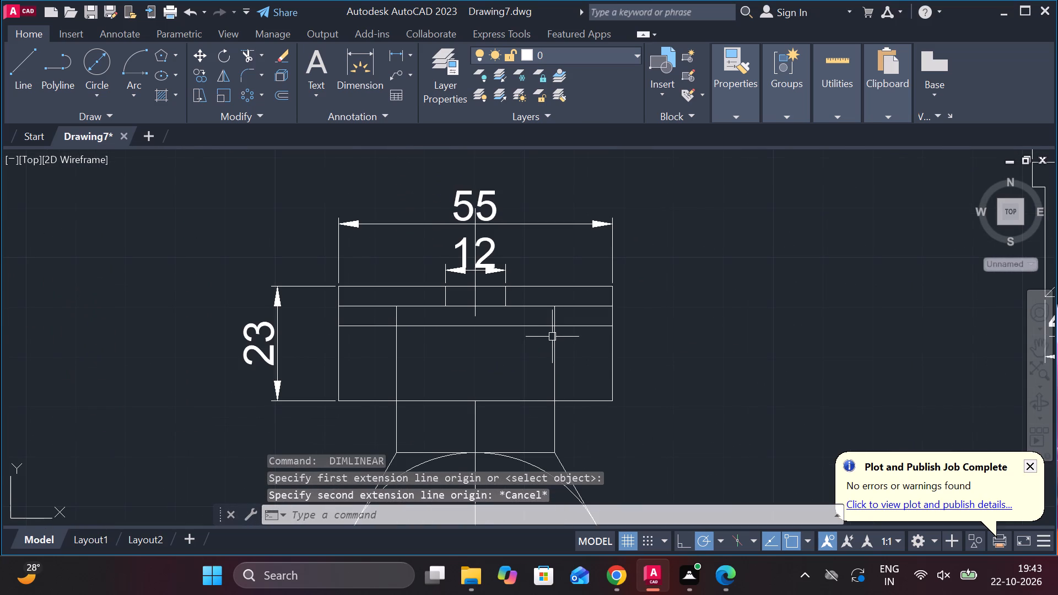
pyautogui.scroll(1, 552, 336)
pyautogui.press('l')
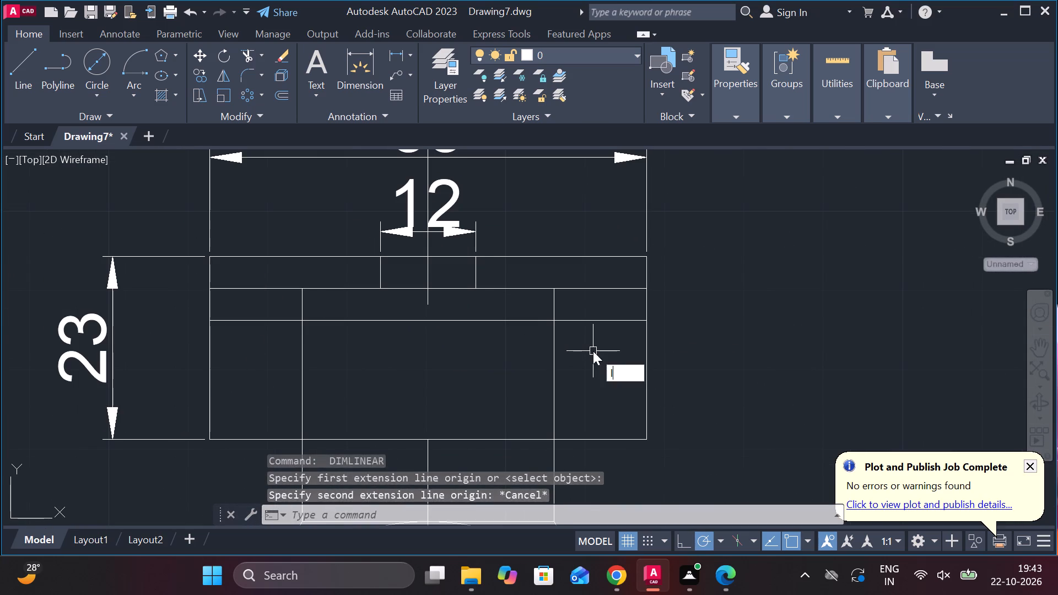
pyautogui.press('Return')
pyautogui.click(557, 291)
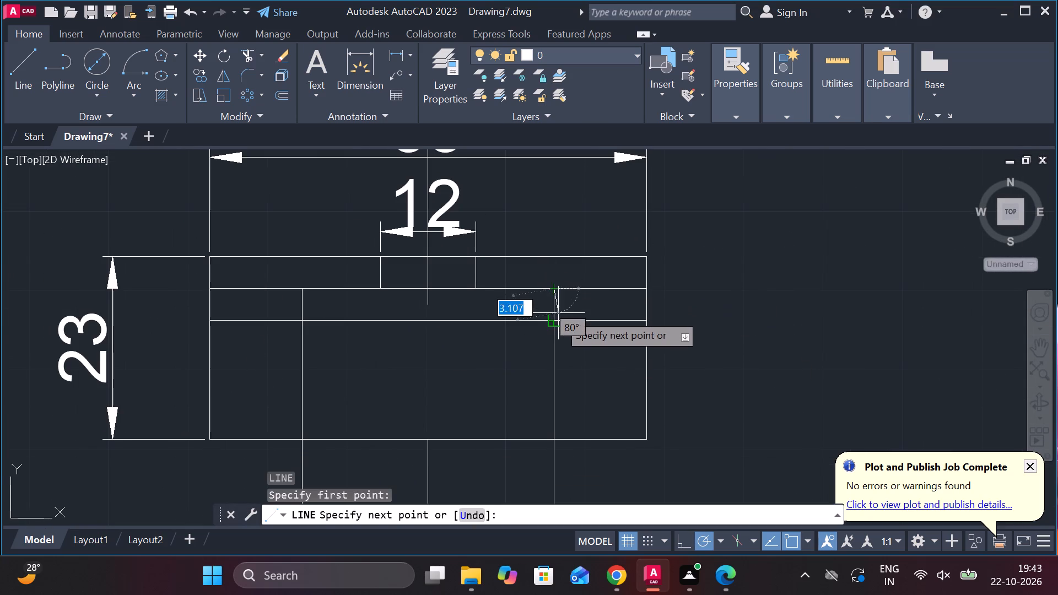
pyautogui.click(558, 322)
pyautogui.press('Escape')
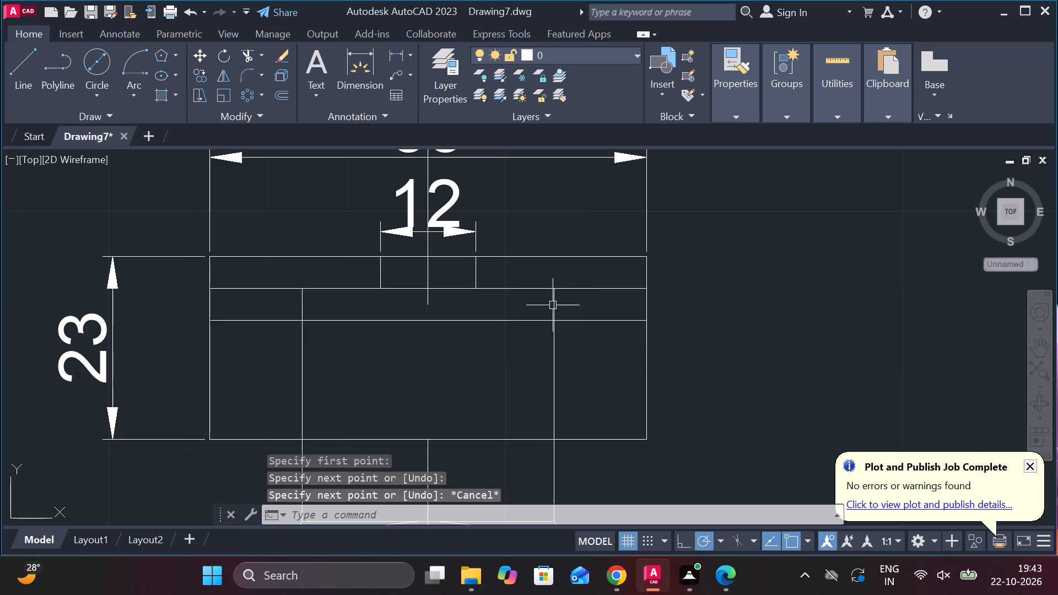
# Offset the short vertical line on the neck's right side 5 units outward to the right.
pyautogui.click(556, 304)
pyautogui.press('o')
pyautogui.press('Return')
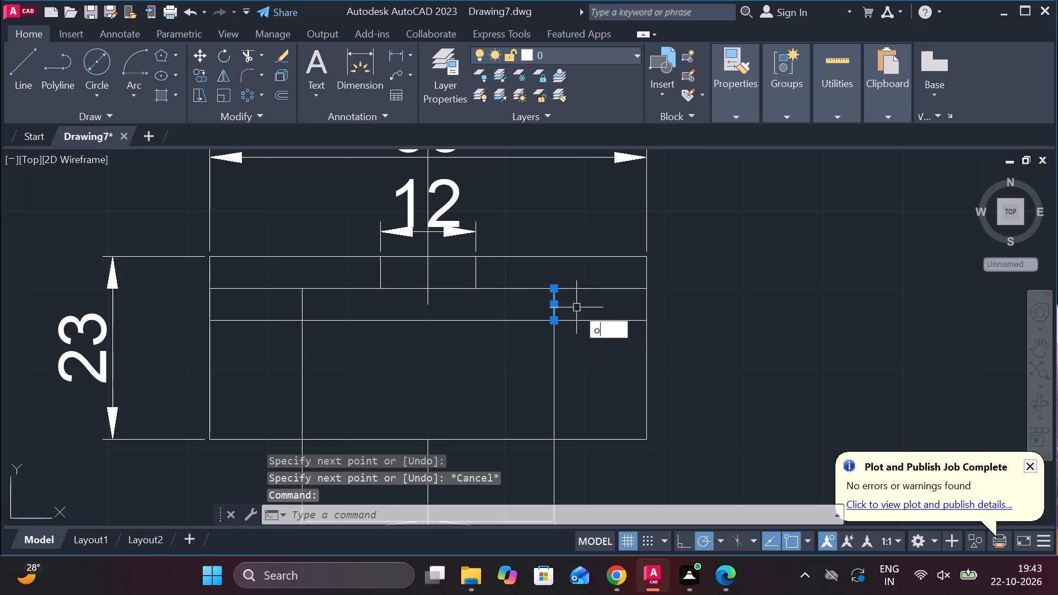
pyautogui.press('Return')
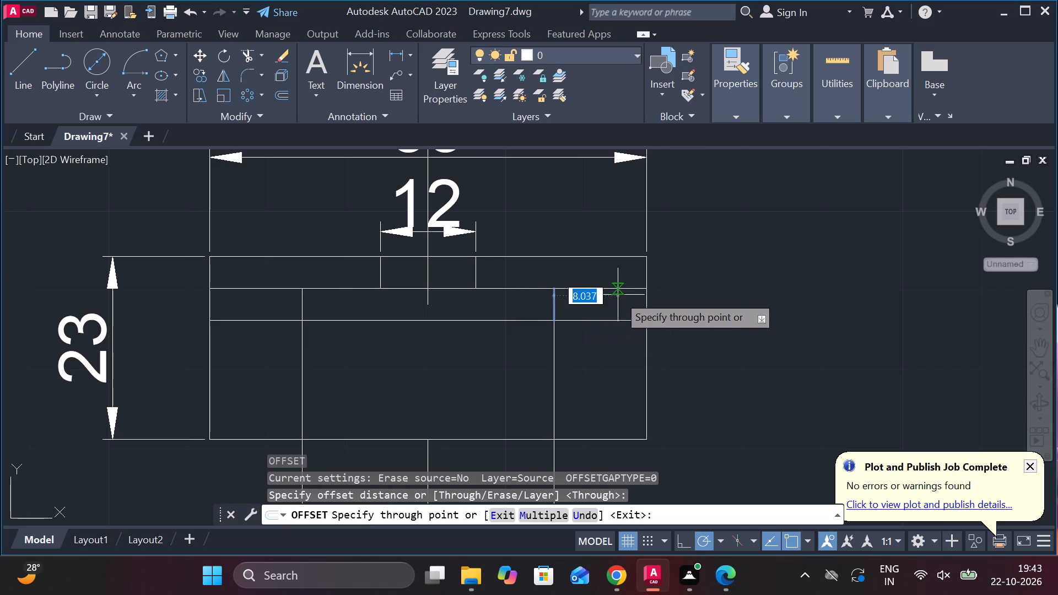
pyautogui.press('5')
pyautogui.press('Return')
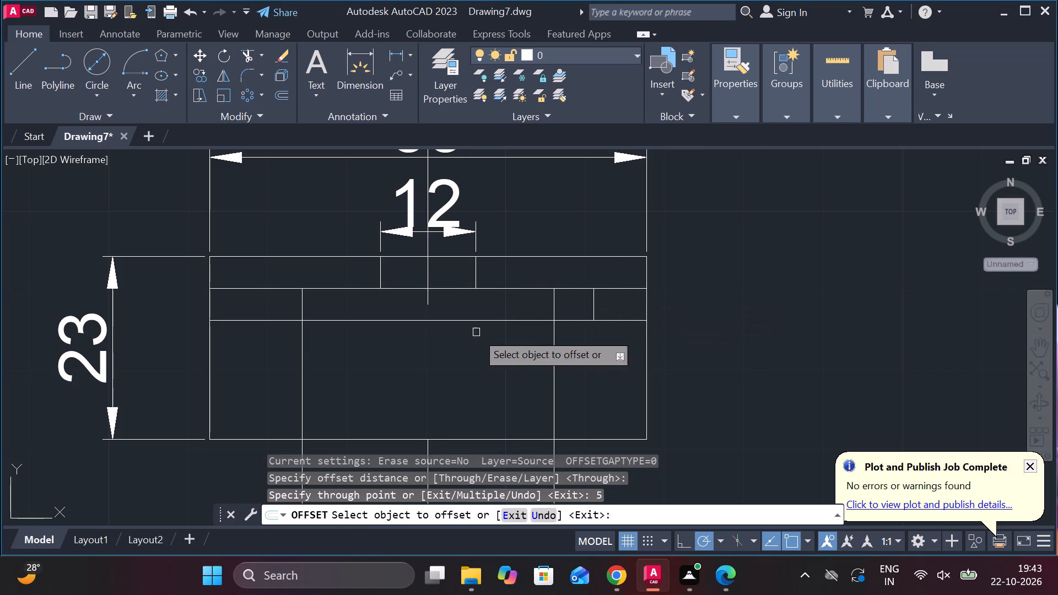
pyautogui.click(299, 304)
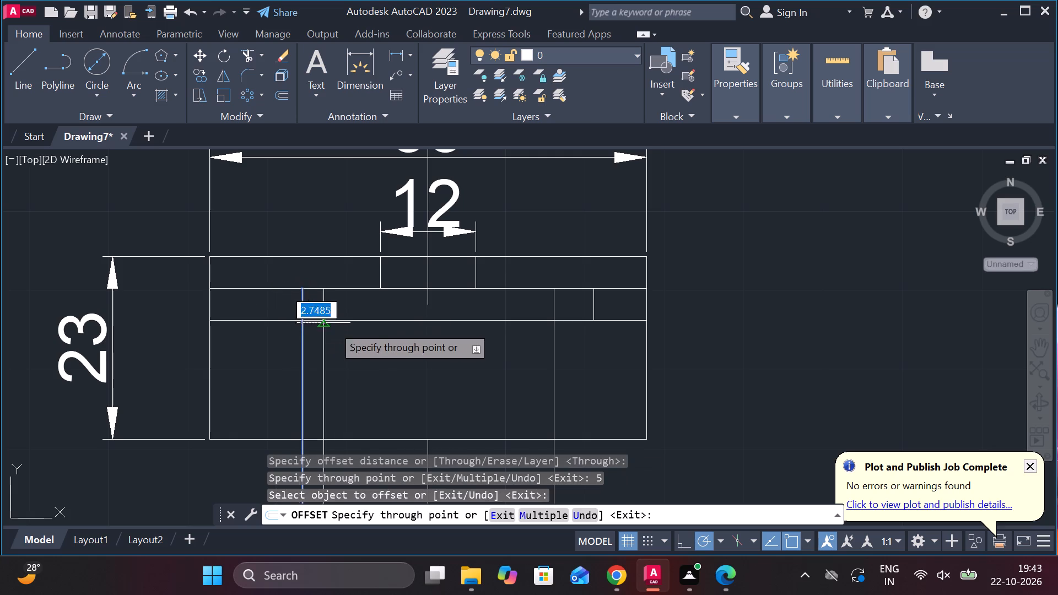
pyautogui.press('Escape')
# Draw a short vertical line between the two inner horizontal lines, along the neck's left vertical line.
pyautogui.moveTo(336, 325); pyautogui.dragTo(417, 339, button='middle')
pyautogui.press('l')
pyautogui.press('Return')
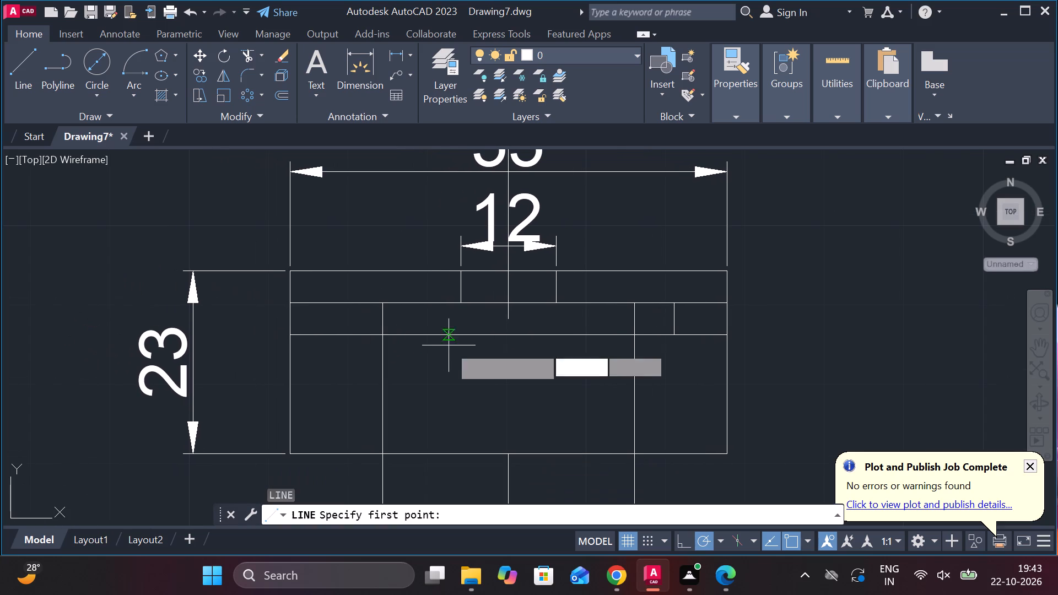
pyautogui.click(388, 307)
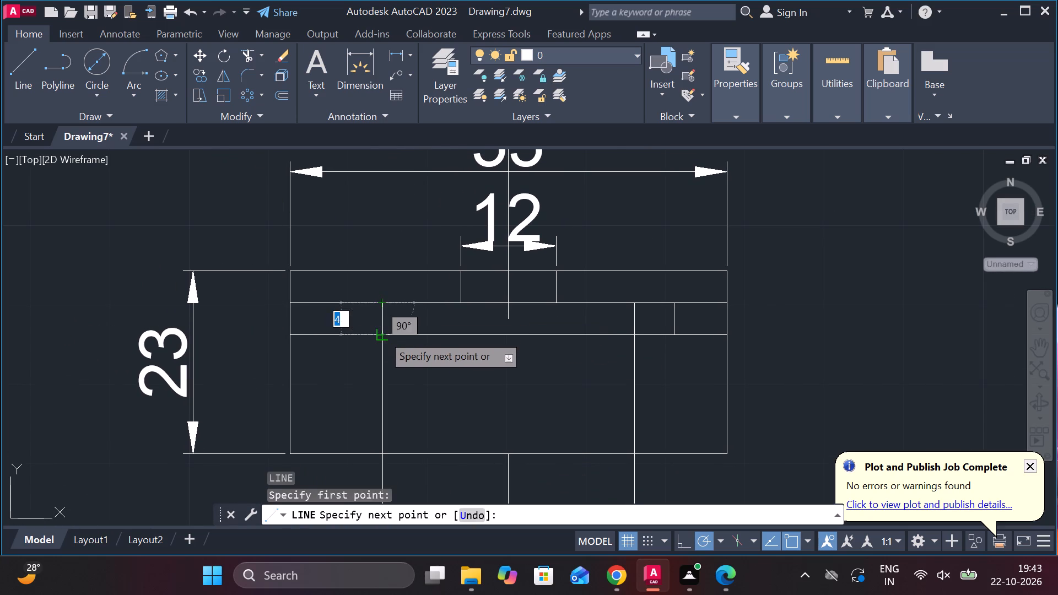
pyautogui.click(382, 334)
pyautogui.press('Escape')
# Offset the short vertical line on the neck's left side 5 units outward to the left.
pyautogui.click(380, 316)
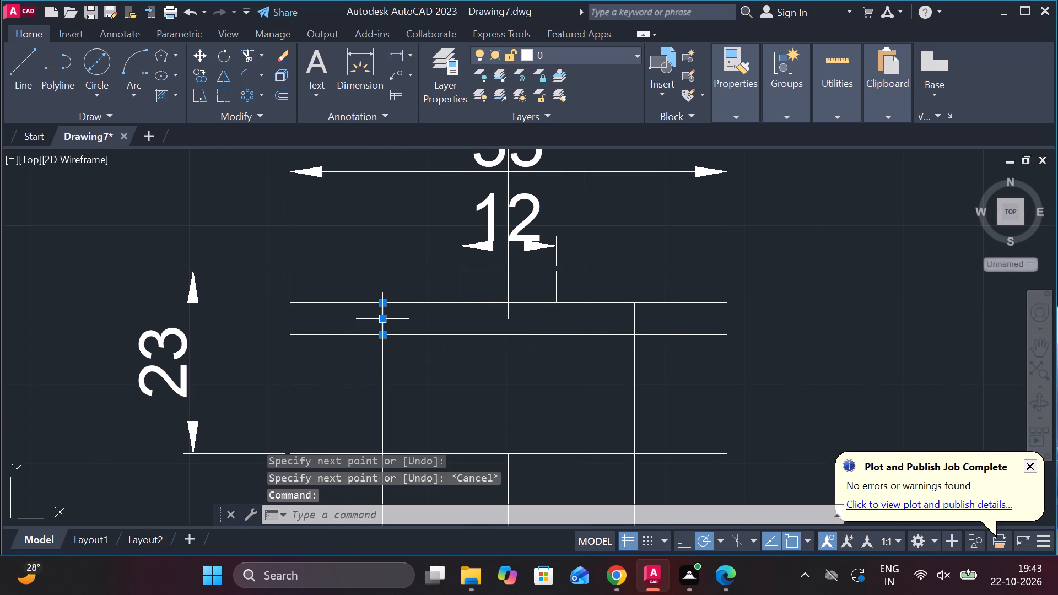
pyautogui.press('o')
pyautogui.press('Return')
pyautogui.press('Return')
pyautogui.press('6')
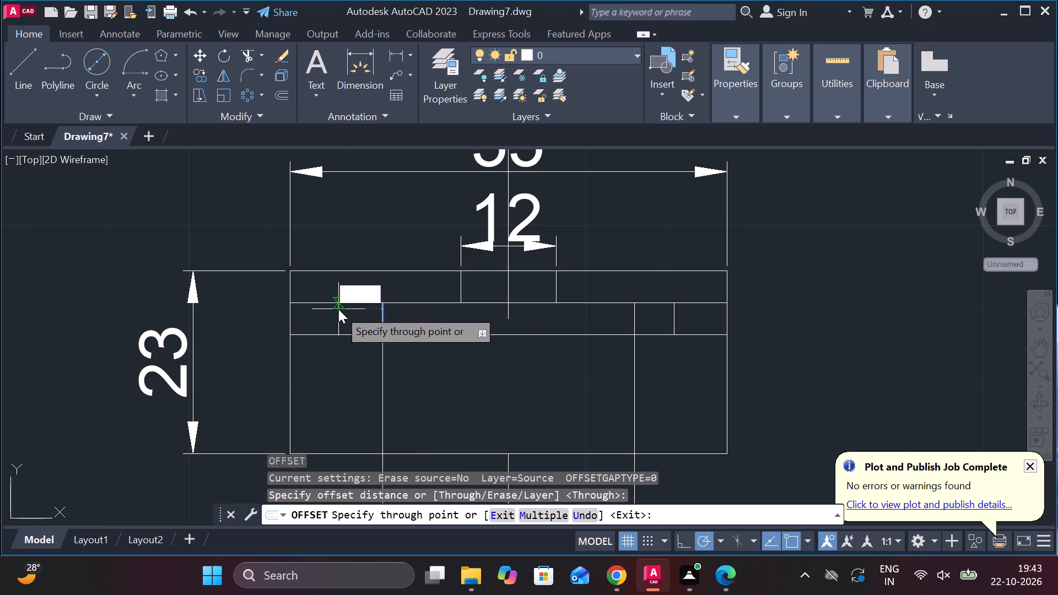
pyautogui.press('BackSpace')
pyautogui.press('5')
pyautogui.press('Return')
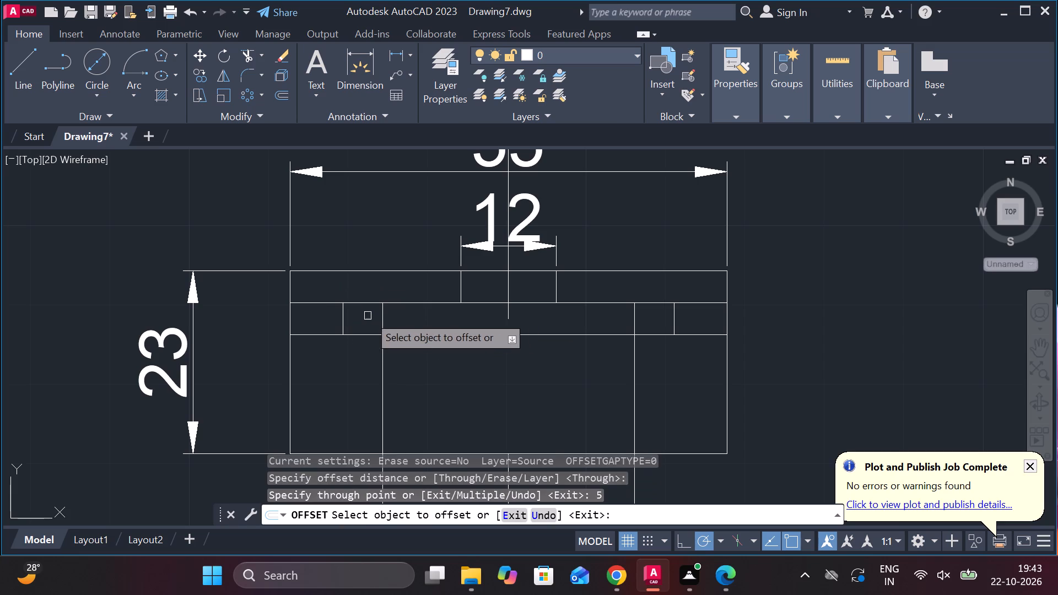
pyautogui.press('Escape')
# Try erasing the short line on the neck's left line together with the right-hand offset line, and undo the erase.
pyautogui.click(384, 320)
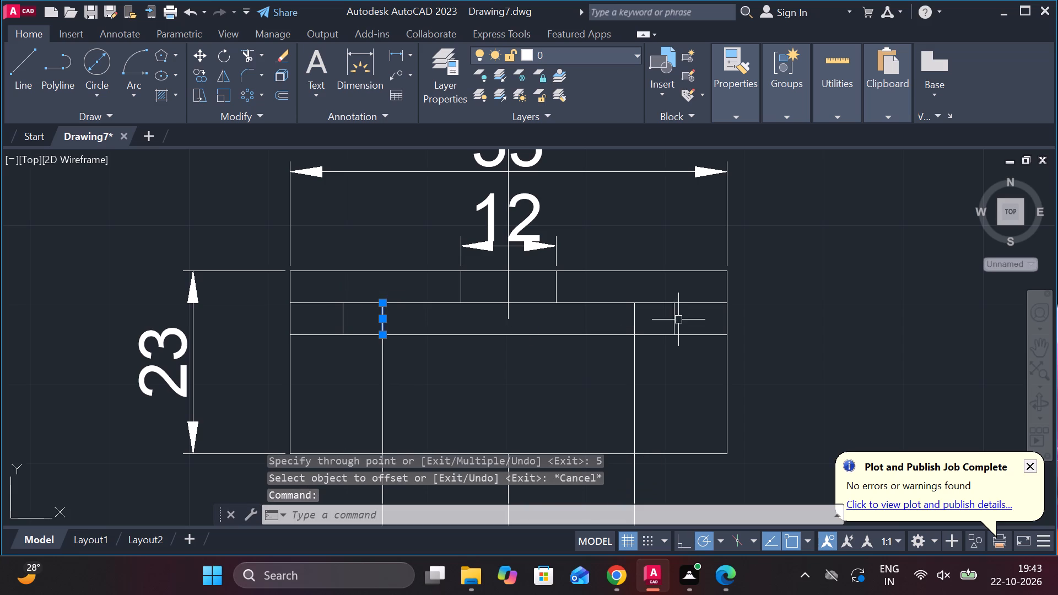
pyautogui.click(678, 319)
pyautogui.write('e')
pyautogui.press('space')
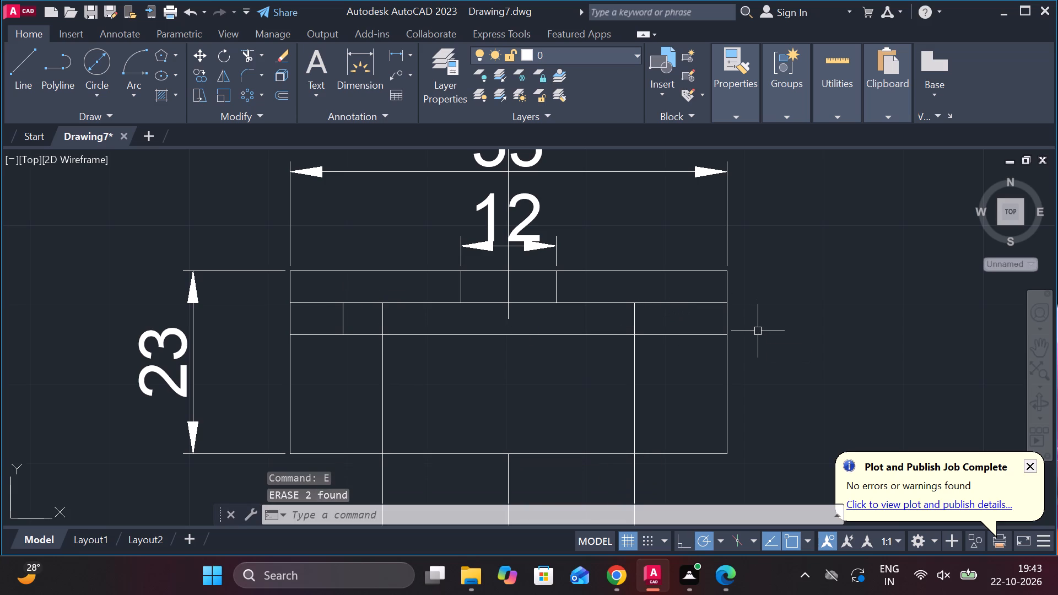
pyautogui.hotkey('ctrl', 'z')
# Erase the short vertical line lying along the neck's right vertical line between the two inner horizontal lines.
pyautogui.click(634, 319)
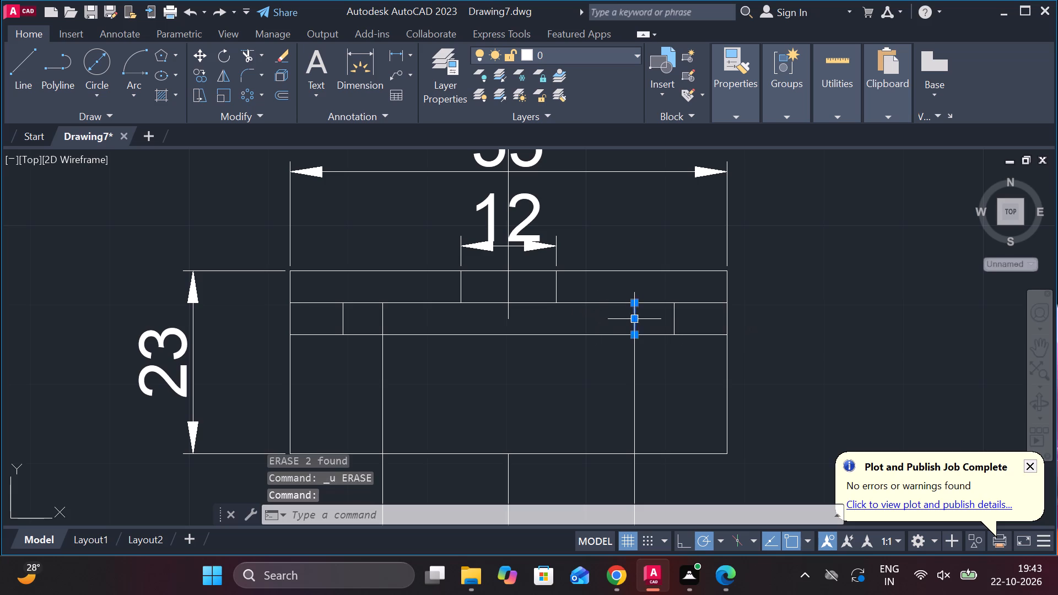
pyautogui.write('ev')
pyautogui.press('space')
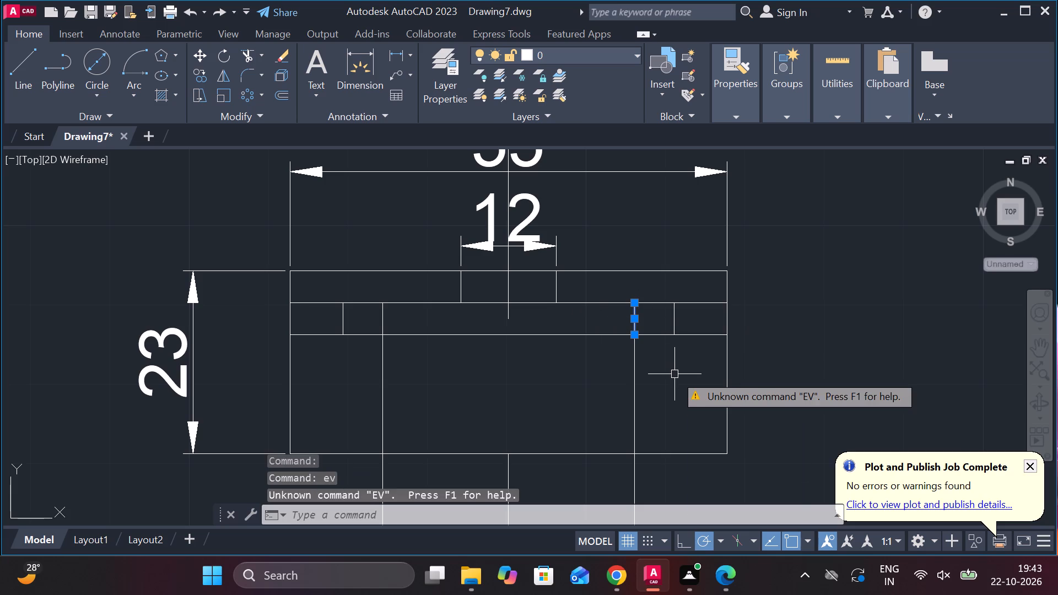
pyautogui.press('Escape')
pyautogui.click(640, 317)
pyautogui.click(632, 316)
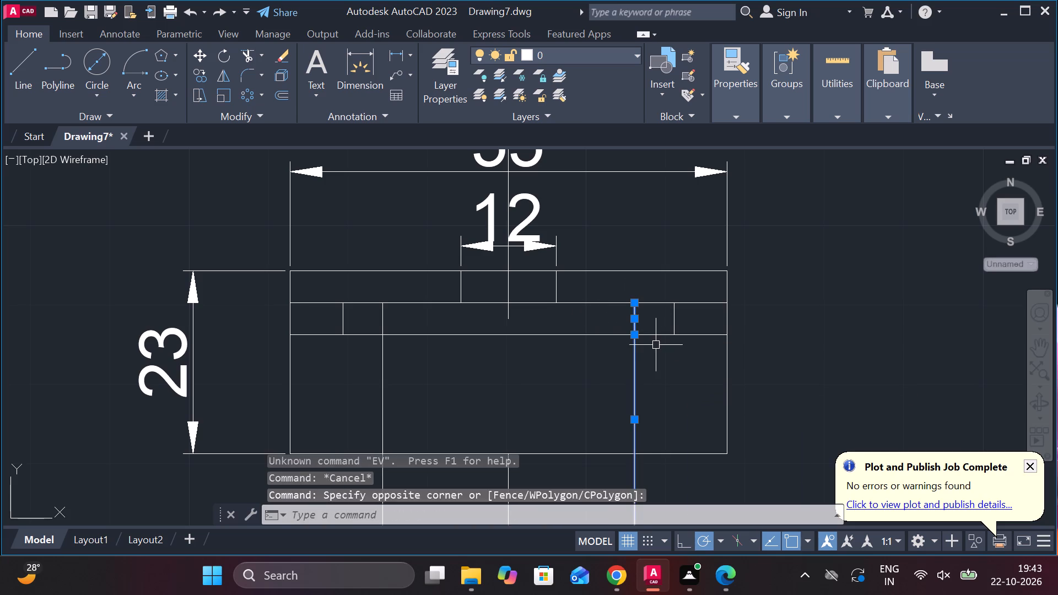
pyautogui.press('Escape')
pyautogui.click(635, 323)
pyautogui.write('e')
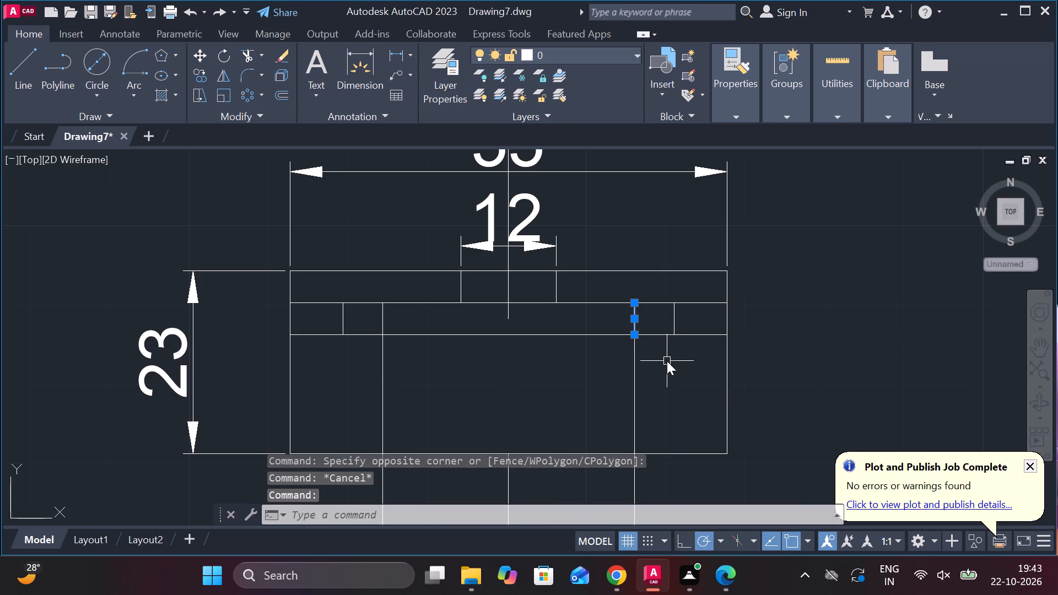
pyautogui.press('space')
# Trim both inner horizontal lines outside the two offset short verticals, on both sides of the head.
pyautogui.write('tr')
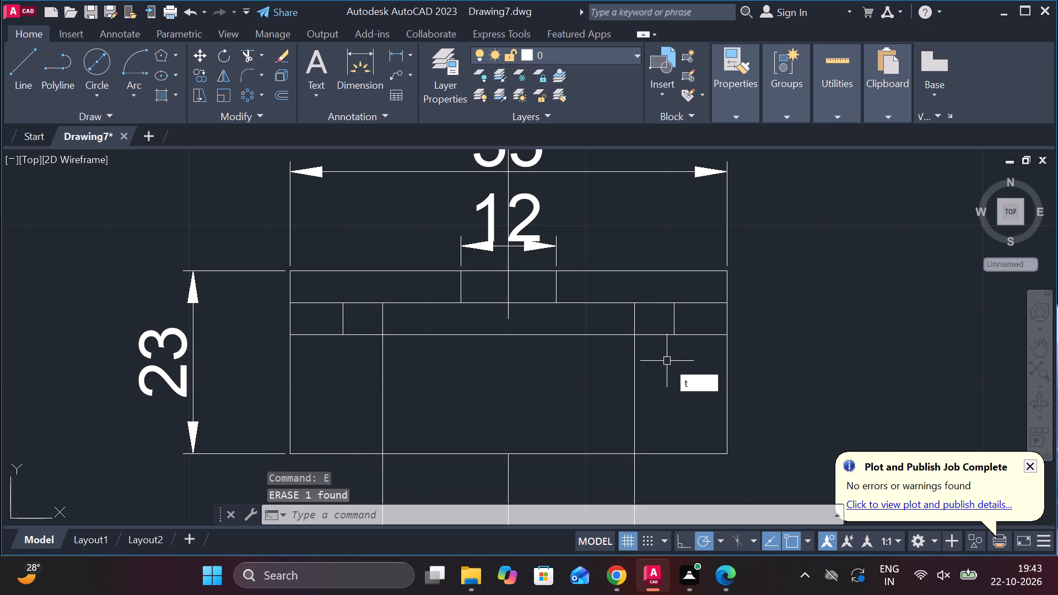
pyautogui.press('Return')
pyautogui.moveTo(689, 299); pyautogui.dragTo(698, 353)
pyautogui.click(698, 334)
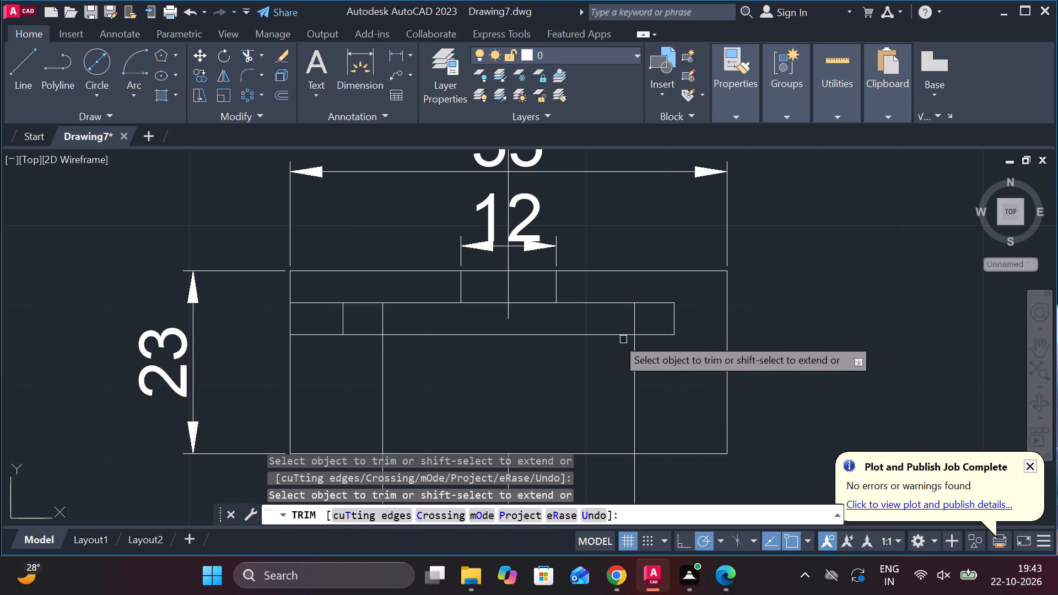
pyautogui.click(322, 307)
pyautogui.click(319, 328)
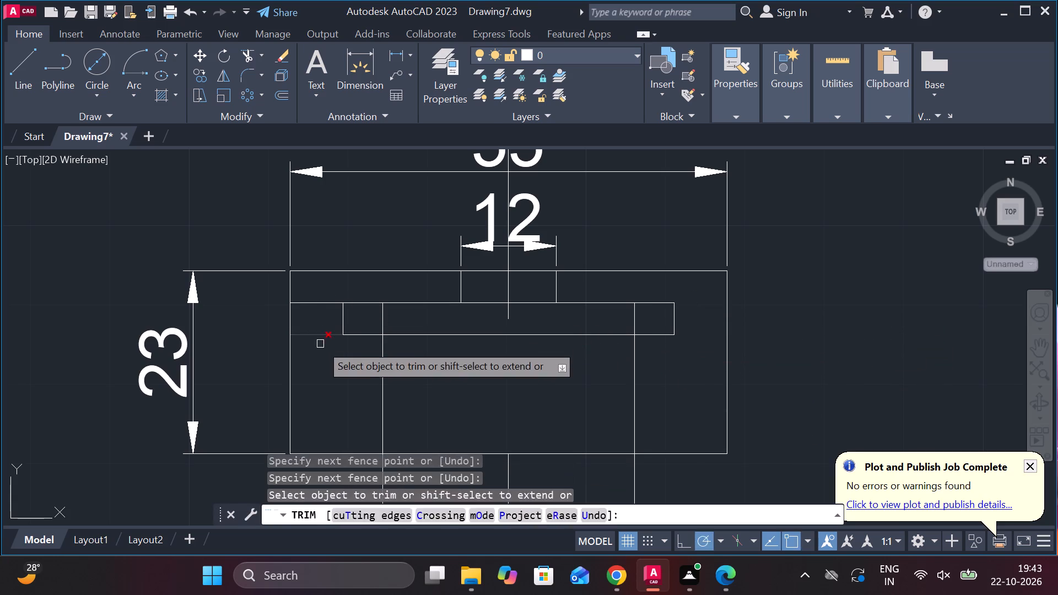
pyautogui.click(320, 344)
pyautogui.click(321, 300)
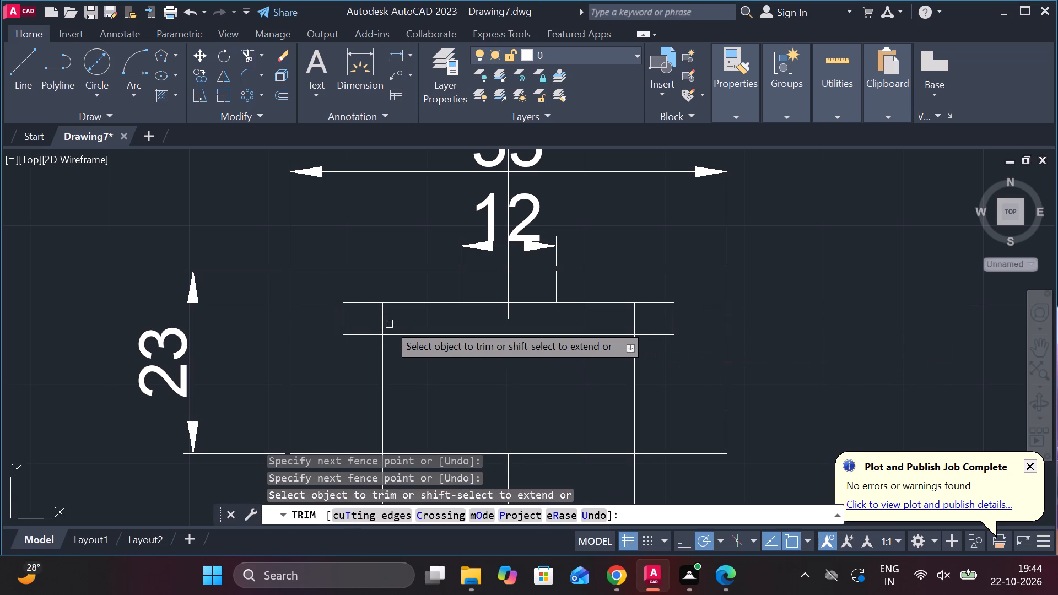
# Trim the neck's left and right vertical lines where they cross the narrow collar rectangle.
pyautogui.click(386, 323)
pyautogui.click(631, 323)
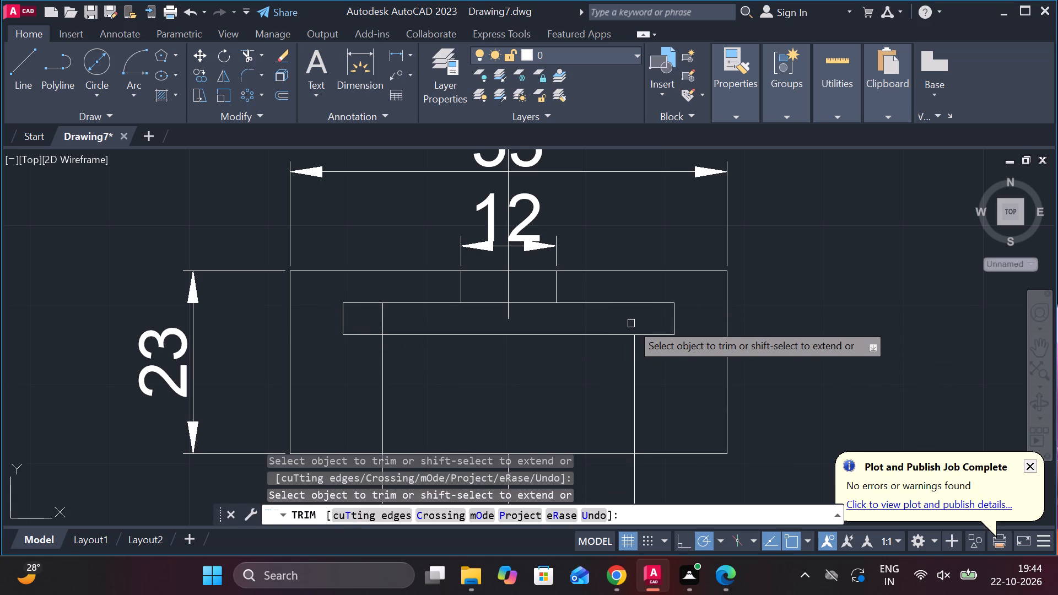
pyautogui.press('Escape')
# Trim the neck's two vertical lines and the centre line between the head rectangle and the hexagon.
pyautogui.scroll(-2, 570, 364)
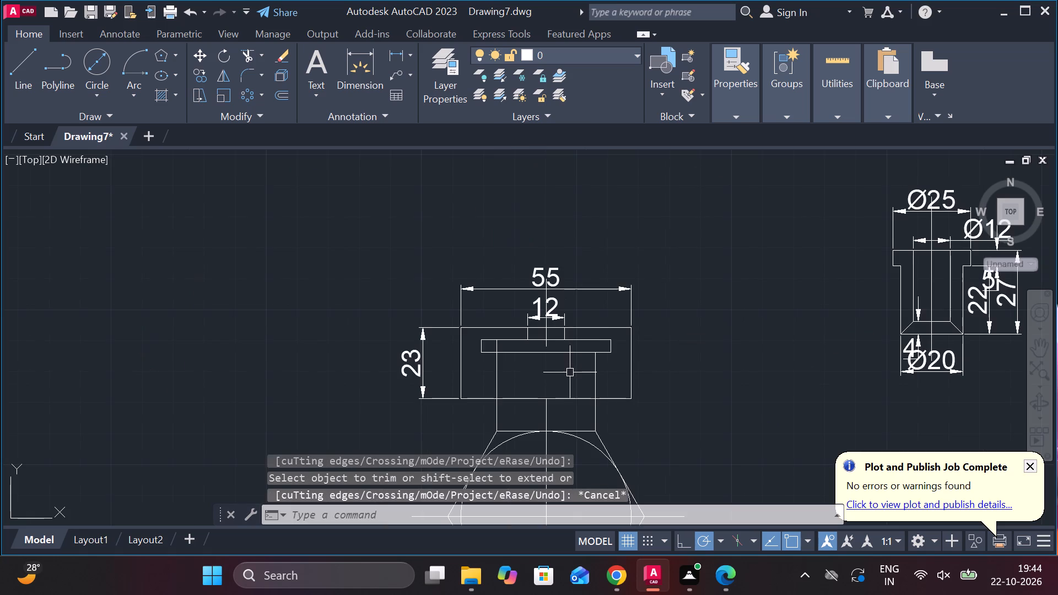
pyautogui.moveTo(570, 372); pyautogui.dragTo(546, 267, button='middle')
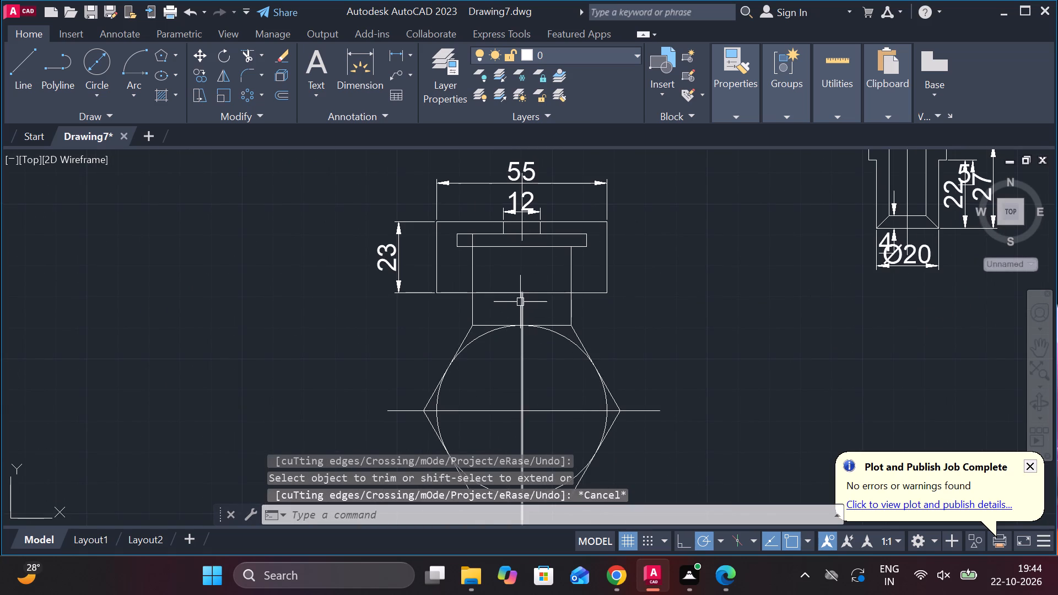
pyautogui.scroll(2, 520, 301)
pyautogui.write('tr')
pyautogui.press('space')
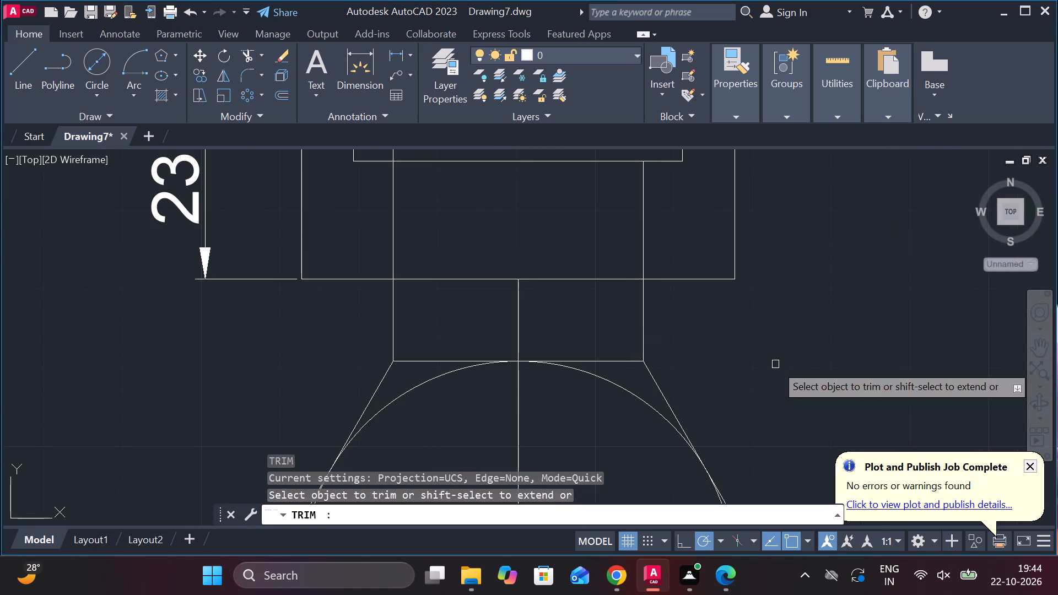
pyautogui.moveTo(667, 320); pyautogui.dragTo(289, 303)
pyautogui.scroll(-2, 666, 341)
pyautogui.press('Escape')
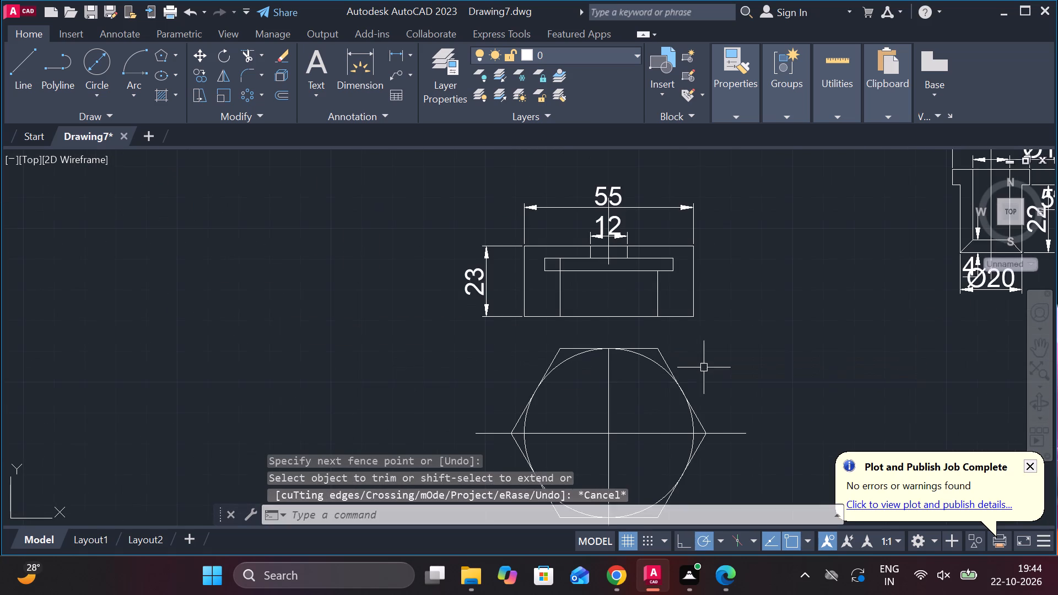
# Trim the part of the vertical centre line that extends below the hexagon.
pyautogui.moveTo(640, 385); pyautogui.dragTo(583, 297, button='middle')
pyautogui.click(564, 346)
pyautogui.moveTo(584, 382); pyautogui.dragTo(581, 297, button='middle')
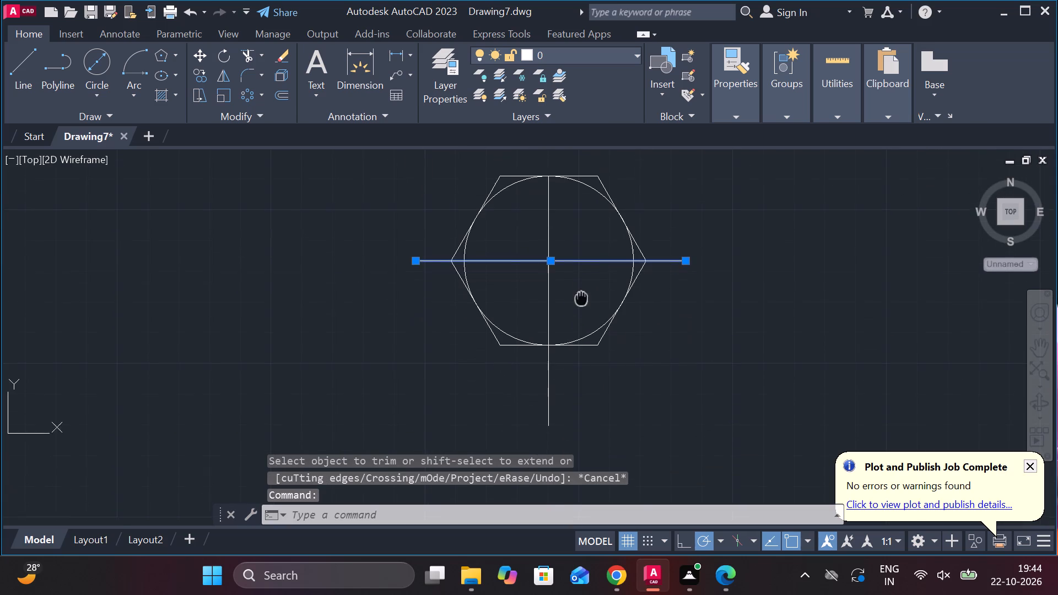
pyautogui.press('Escape')
pyautogui.write('tr')
pyautogui.press('space')
pyautogui.moveTo(587, 408); pyautogui.dragTo(387, 381)
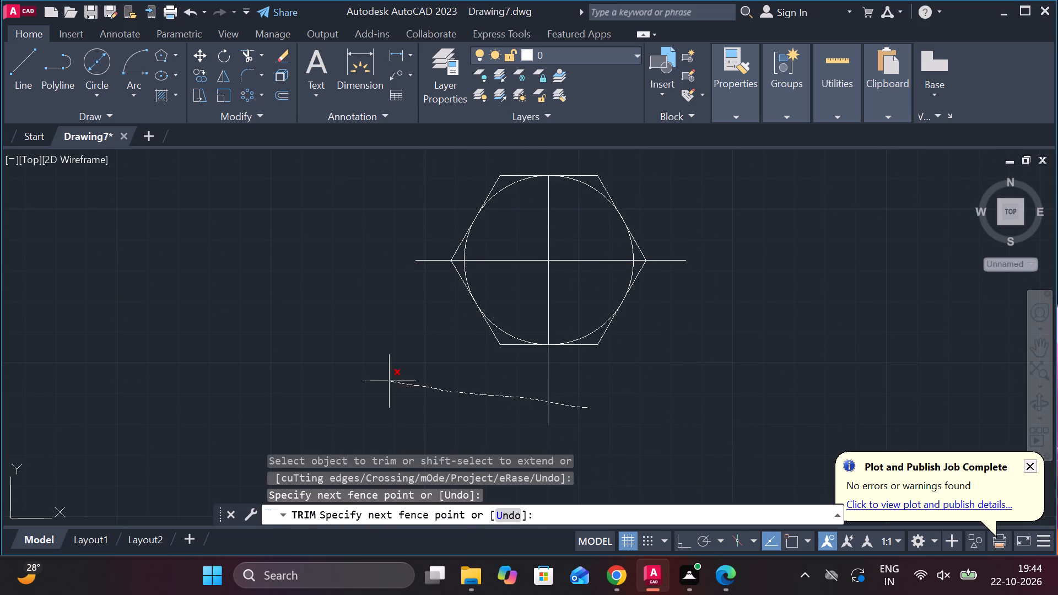
pyautogui.moveTo(387, 381); pyautogui.dragTo(387, 381)
pyautogui.moveTo(732, 371); pyautogui.dragTo(729, 463, button='middle')
pyautogui.moveTo(752, 287); pyautogui.dragTo(748, 363, button='middle')
pyautogui.scroll(1, 591, 257)
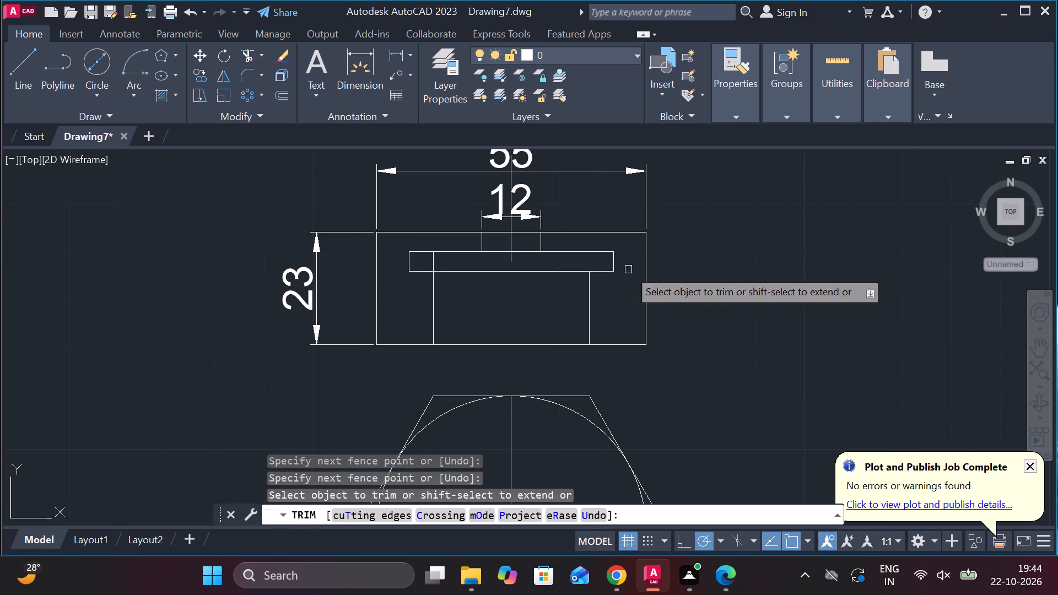
pyautogui.moveTo(676, 325); pyautogui.dragTo(690, 345, button='middle')
pyautogui.press('Escape')
# Stretch the lower end of the head view's vertical centre line down to the hexagon's top edge.
pyautogui.click(523, 251)
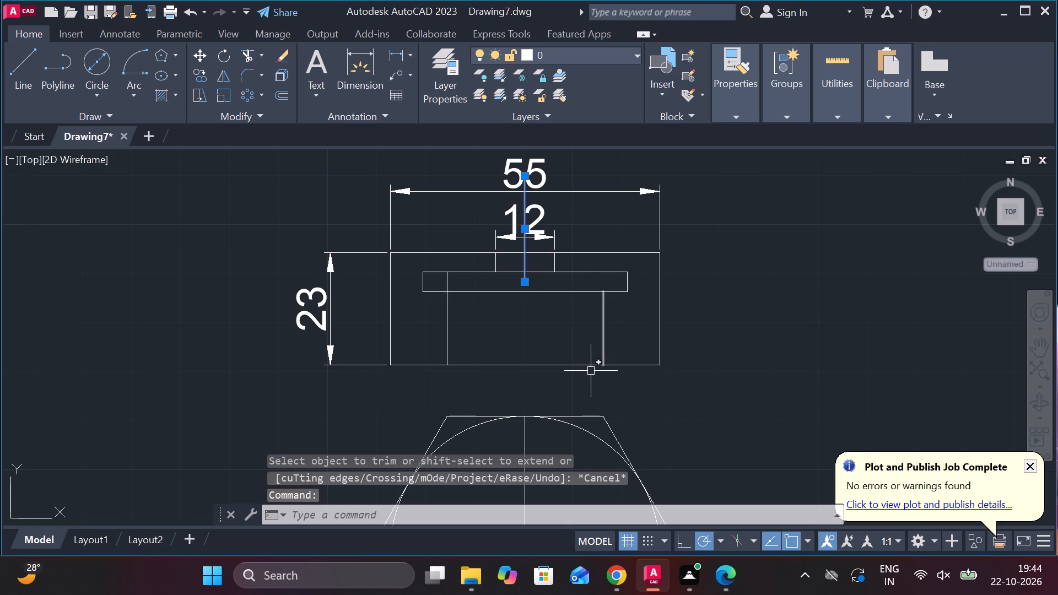
pyautogui.click(525, 281)
pyautogui.click(531, 406)
pyautogui.press('Escape')
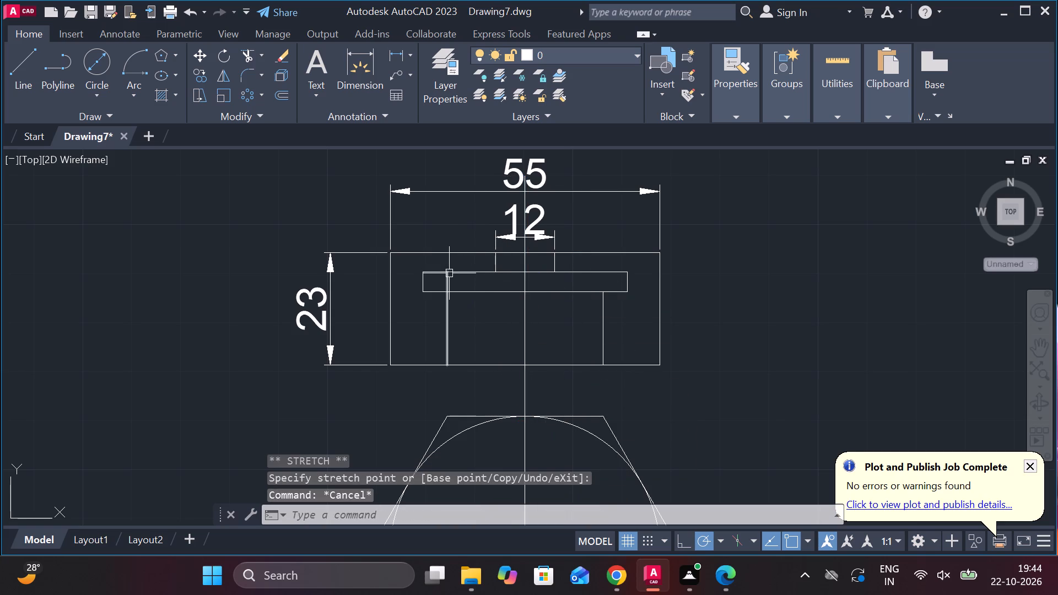
# Trim the remaining piece of the left neck line inside the narrow collar rectangle.
pyautogui.write('tr')
pyautogui.press('space')
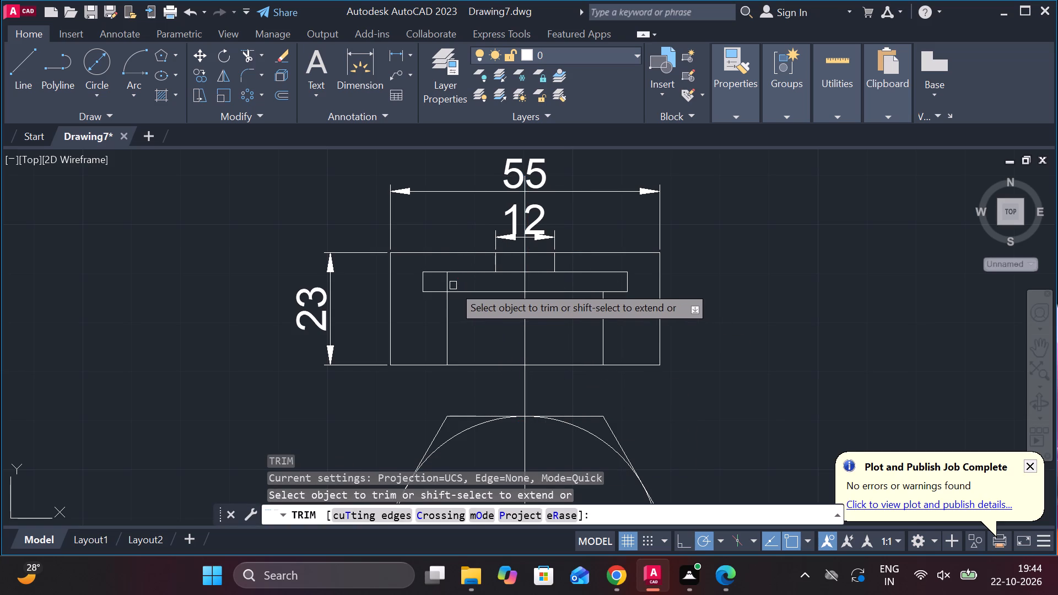
pyautogui.click(448, 280)
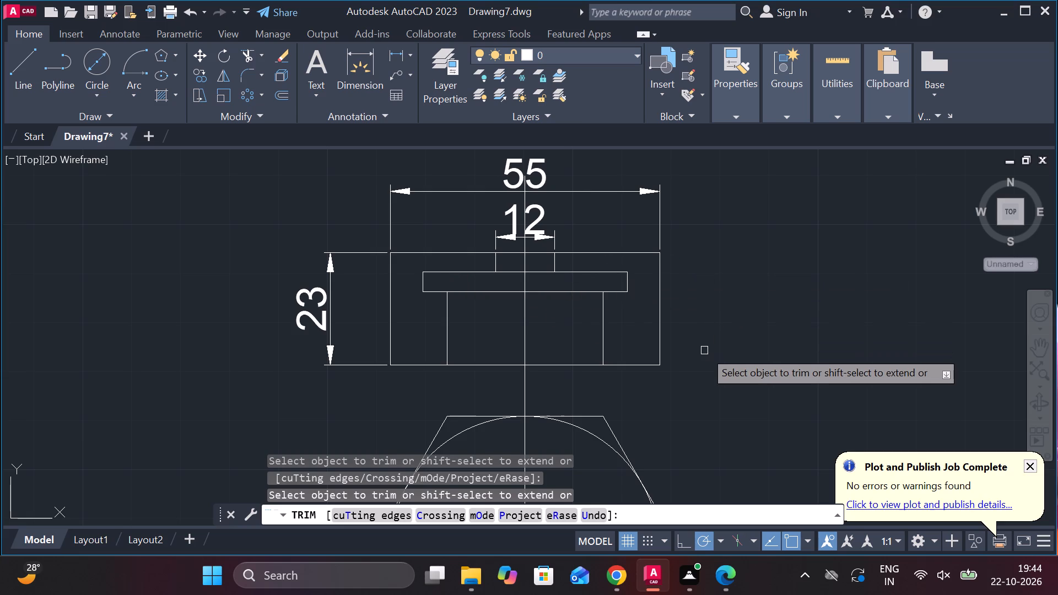
pyautogui.press('Escape')
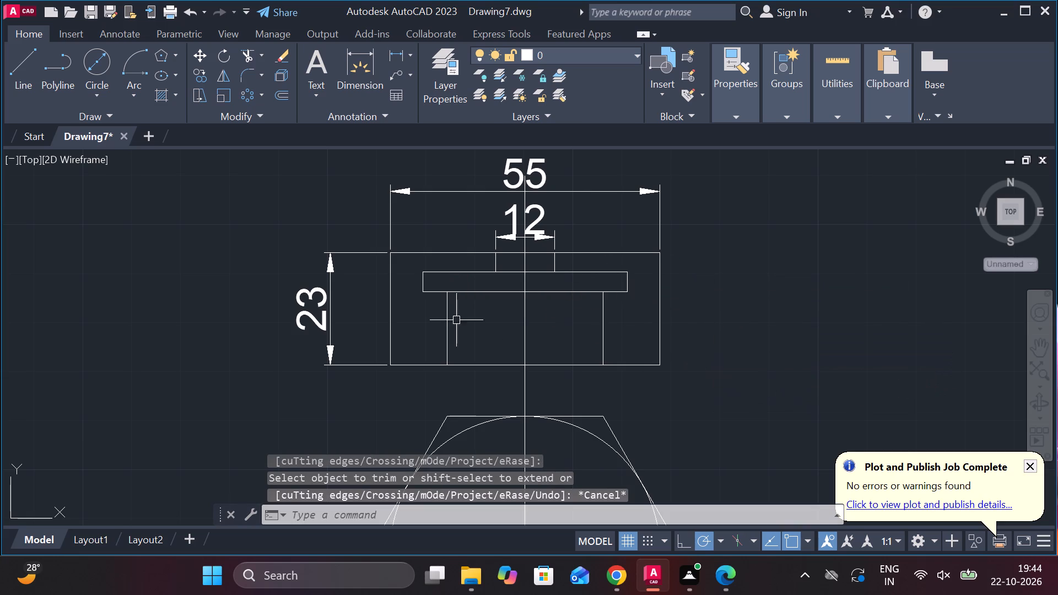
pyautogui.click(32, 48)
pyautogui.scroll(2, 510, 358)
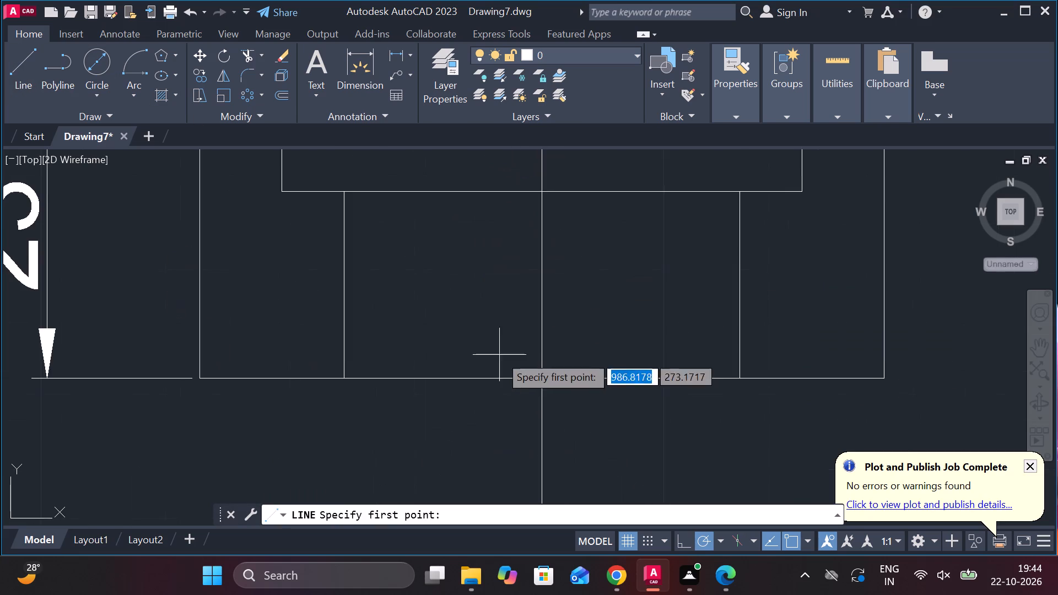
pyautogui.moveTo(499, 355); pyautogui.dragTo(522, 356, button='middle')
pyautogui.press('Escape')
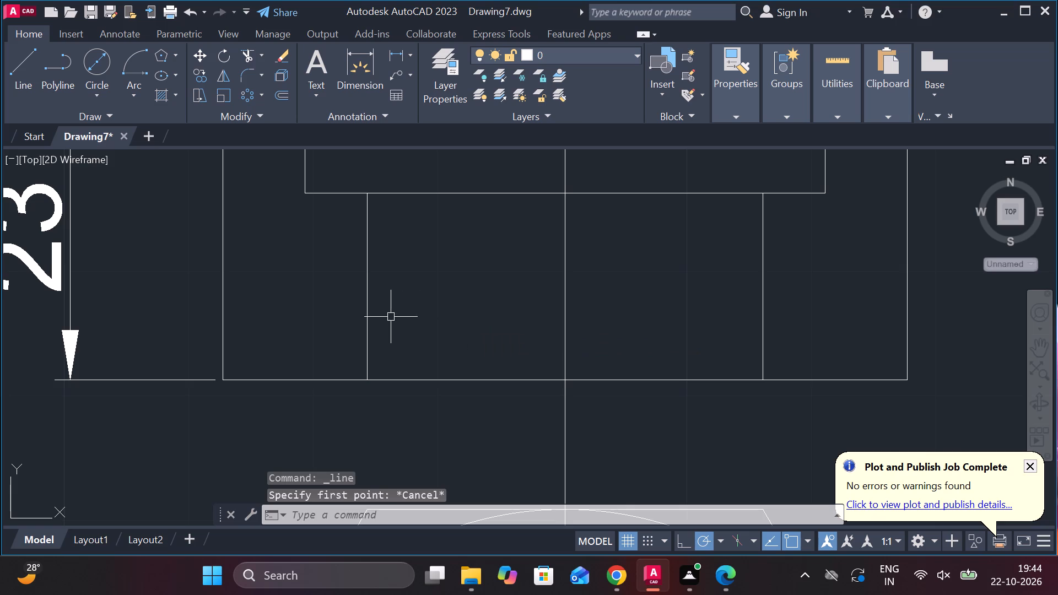
# Offset the neck's left vertical line below the collar 1 unit inward to the right.
pyautogui.click(370, 261)
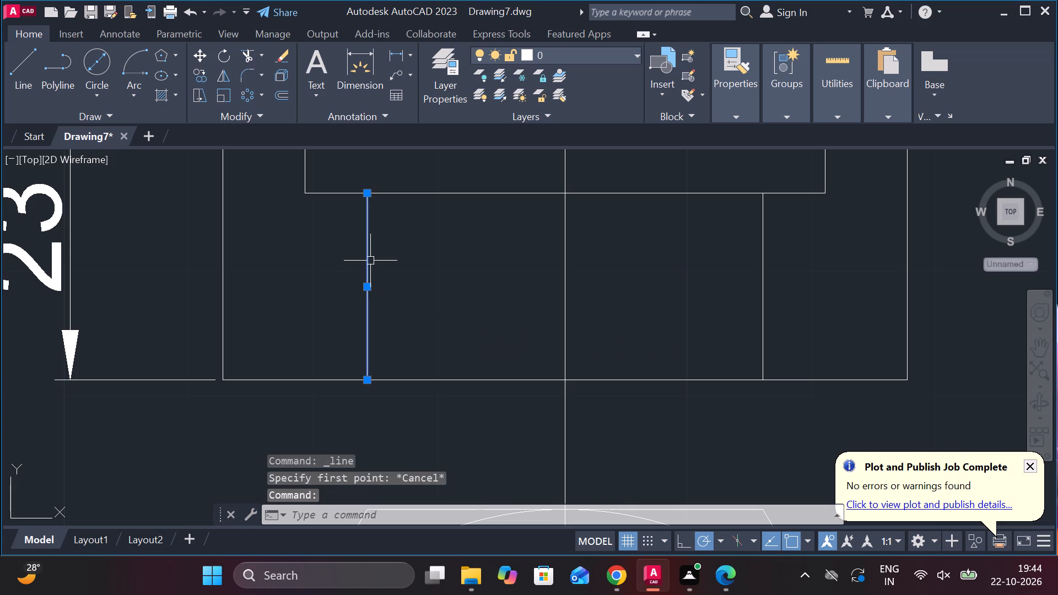
pyautogui.press('o')
pyautogui.press('Return')
pyautogui.press('Return')
pyautogui.write('1')
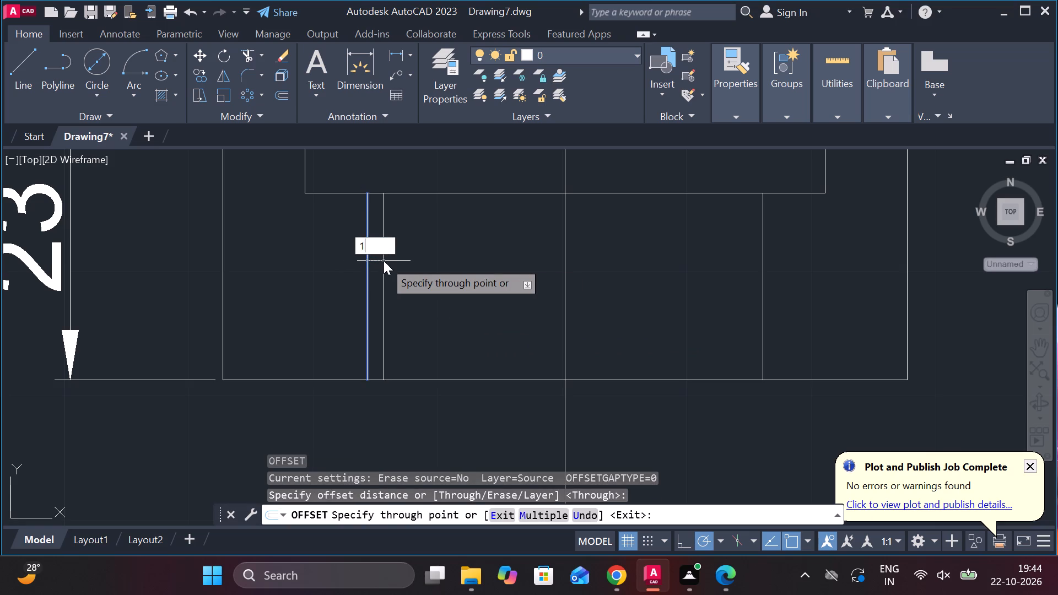
pyautogui.press('space')
pyautogui.moveTo(502, 234); pyautogui.dragTo(570, 322, button='middle')
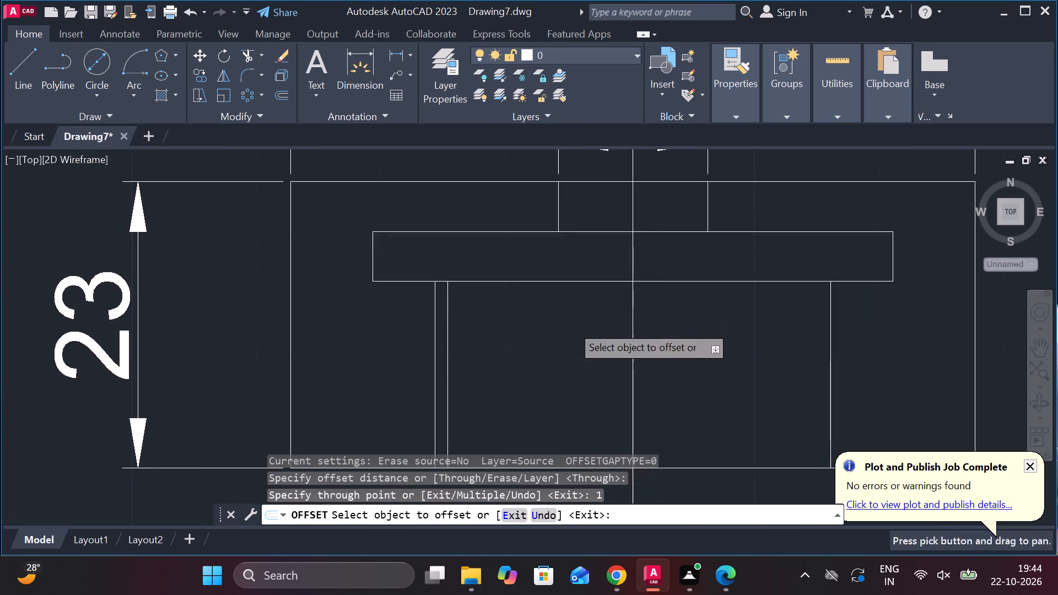
pyautogui.scroll(2, 530, 317)
pyautogui.press('Escape')
# Draw a diagonal line from the top end of the neck's left line down to the right at about 45°, across the offset line.
pyautogui.press('l')
pyautogui.press('Return')
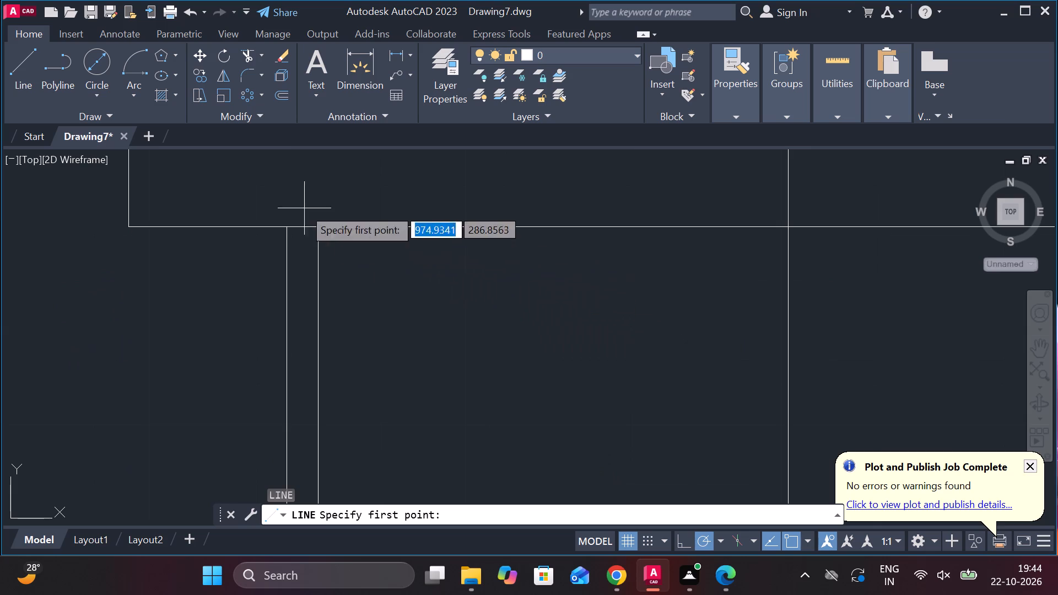
pyautogui.click(283, 232)
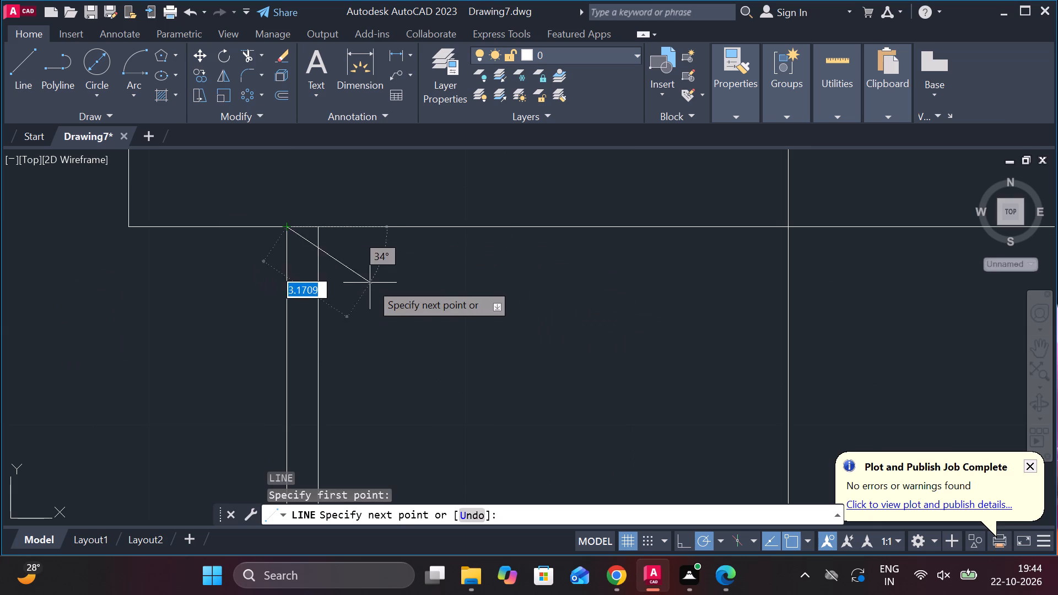
pyautogui.click(371, 300)
pyautogui.press('Escape')
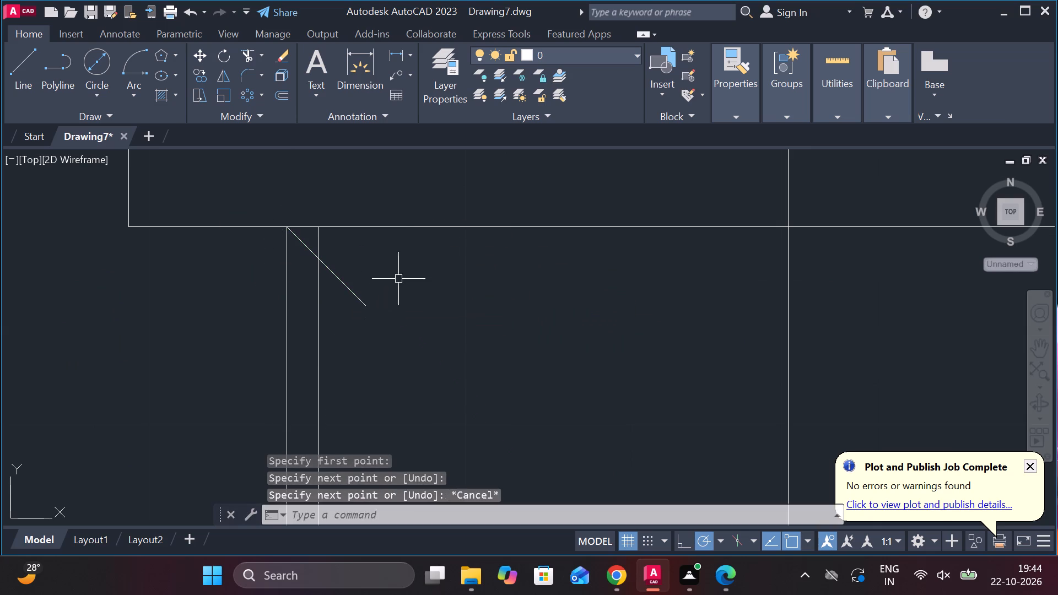
# Draw a diagonal line from where the first diagonal crosses the offset line, down to the left at about 45° past the neck's left line.
pyautogui.press('space')
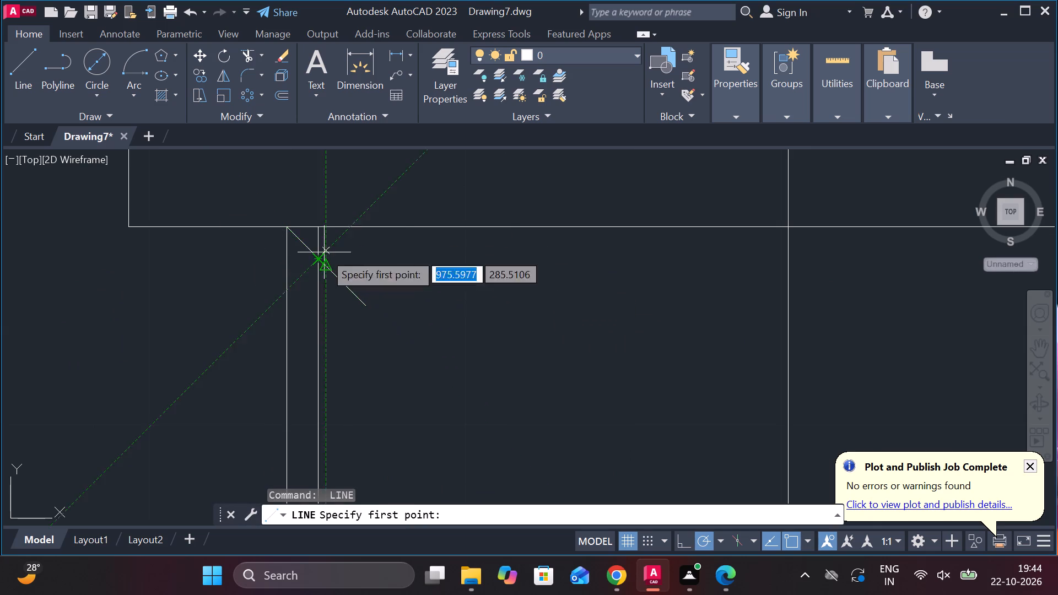
pyautogui.scroll(2, 323, 252)
pyautogui.click(306, 269)
pyautogui.moveTo(309, 269); pyautogui.dragTo(509, 162, button='middle')
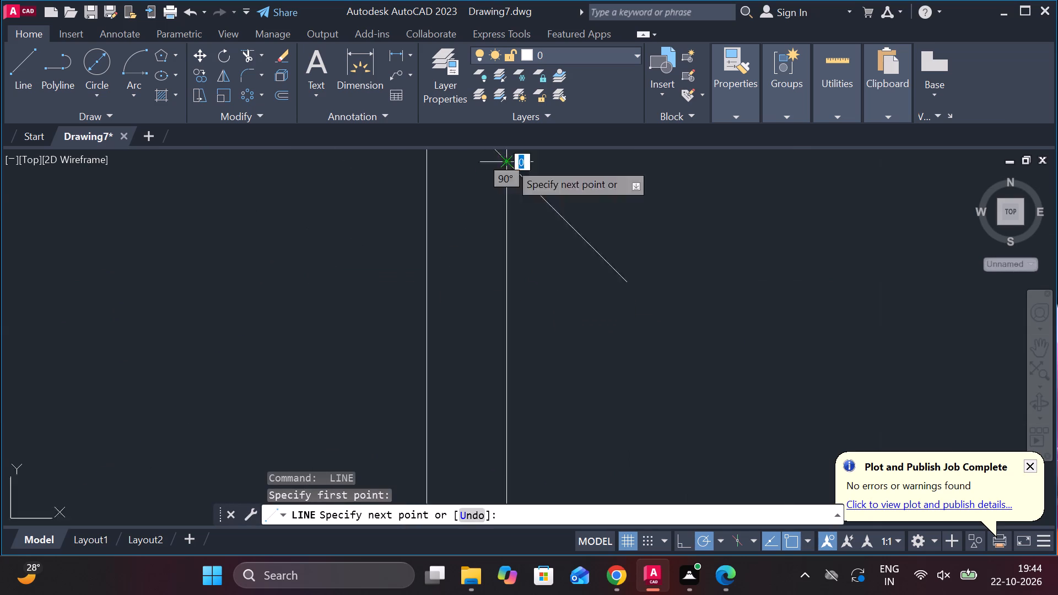
pyautogui.click(377, 284)
pyautogui.scroll(-2, 377, 284)
pyautogui.press('Escape')
# Trim the overhanging ends of both diagonals so they form one V-shaped tooth between the neck's left line and the offset line.
pyautogui.write('tr')
pyautogui.press('space')
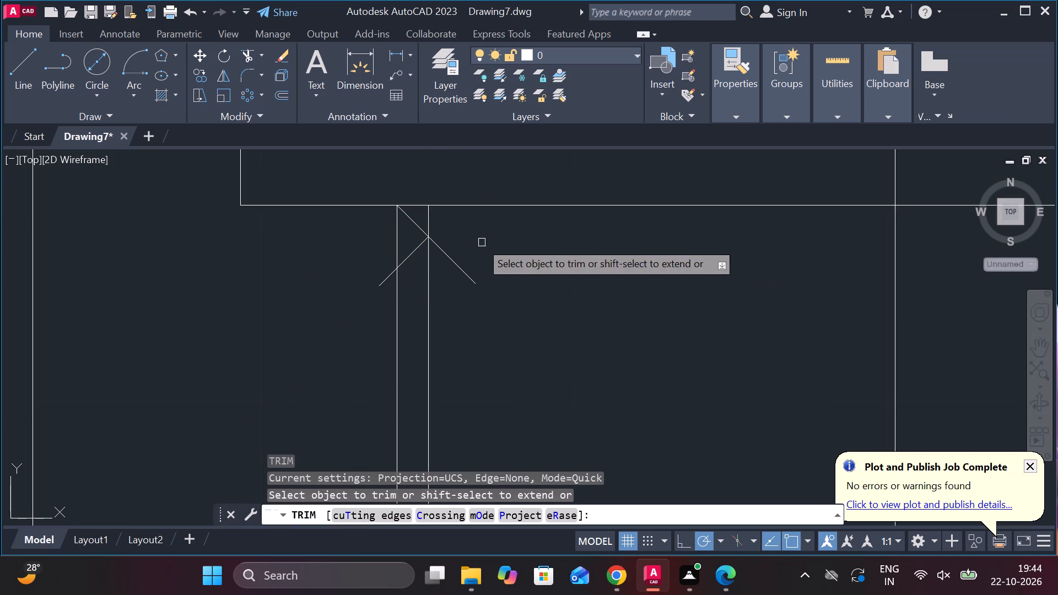
pyautogui.click(451, 259)
pyautogui.click(380, 280)
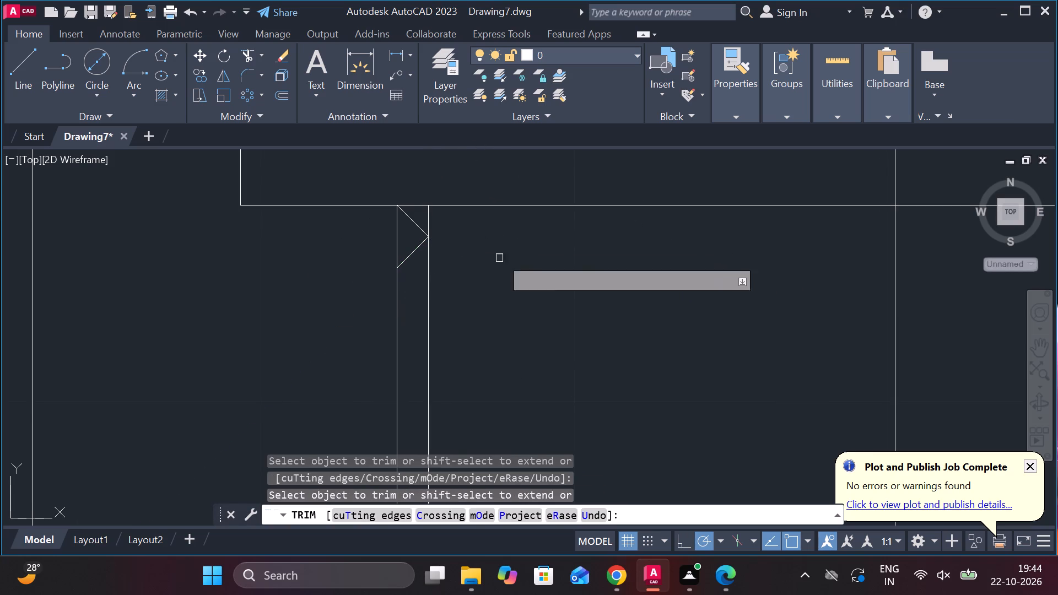
pyautogui.press('Escape')
# Copy the V-shaped tooth six times down the neck's left line, end to end at a 2-unit spacing.
pyautogui.scroll(1, 376, 263)
pyautogui.click(440, 196)
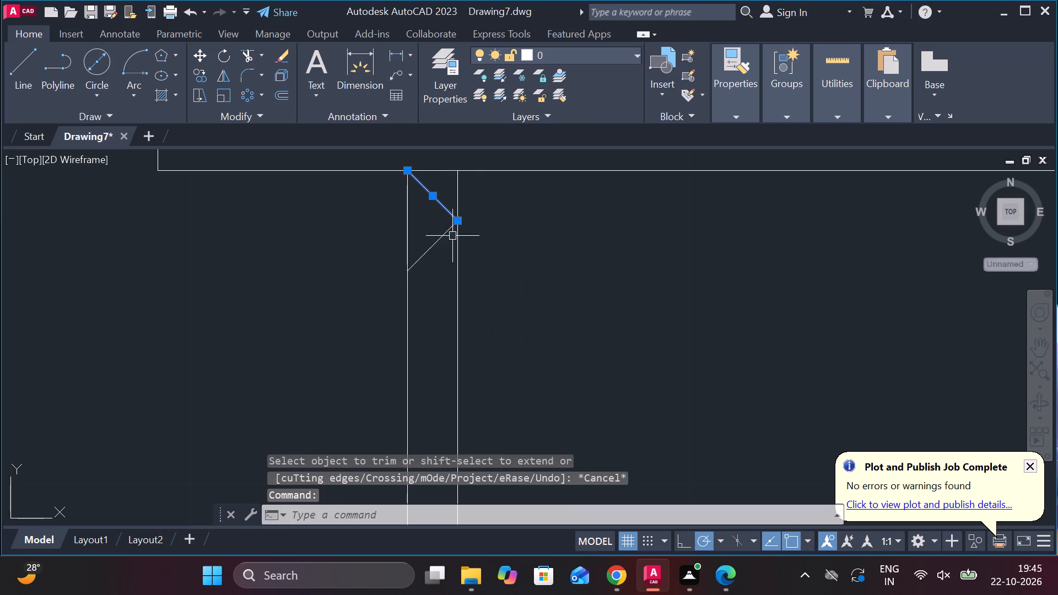
pyautogui.click(434, 246)
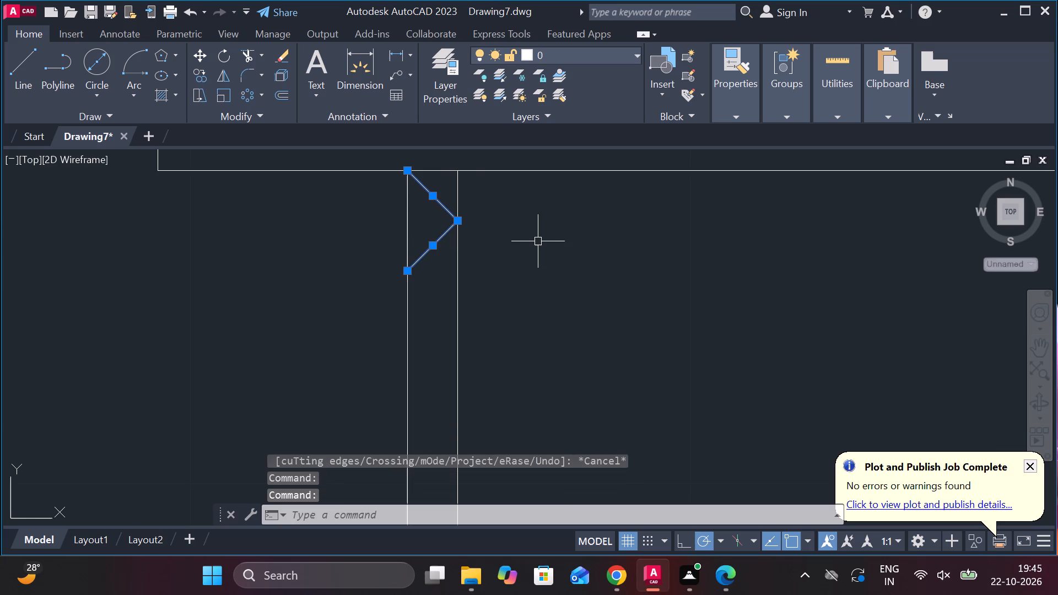
pyautogui.write('co')
pyautogui.press('Return')
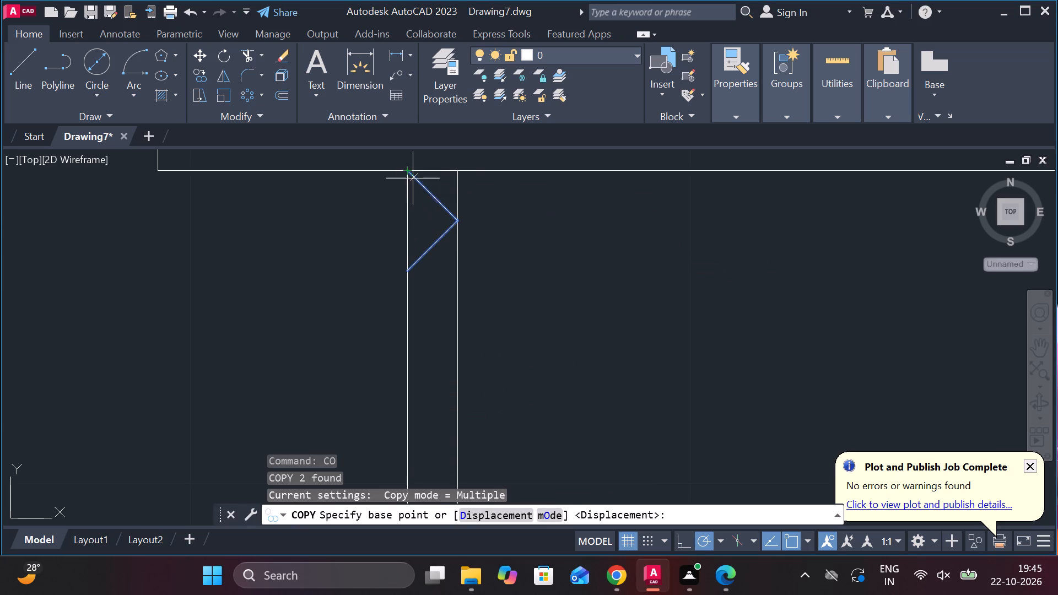
pyautogui.click(413, 174)
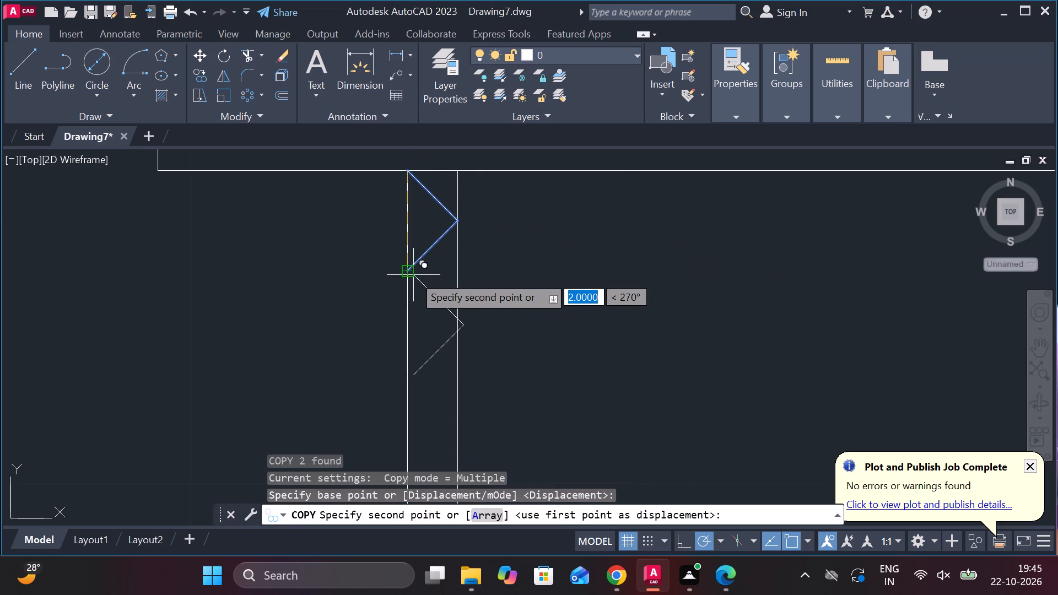
pyautogui.click(413, 275)
pyautogui.moveTo(414, 358); pyautogui.dragTo(418, 280, button='middle')
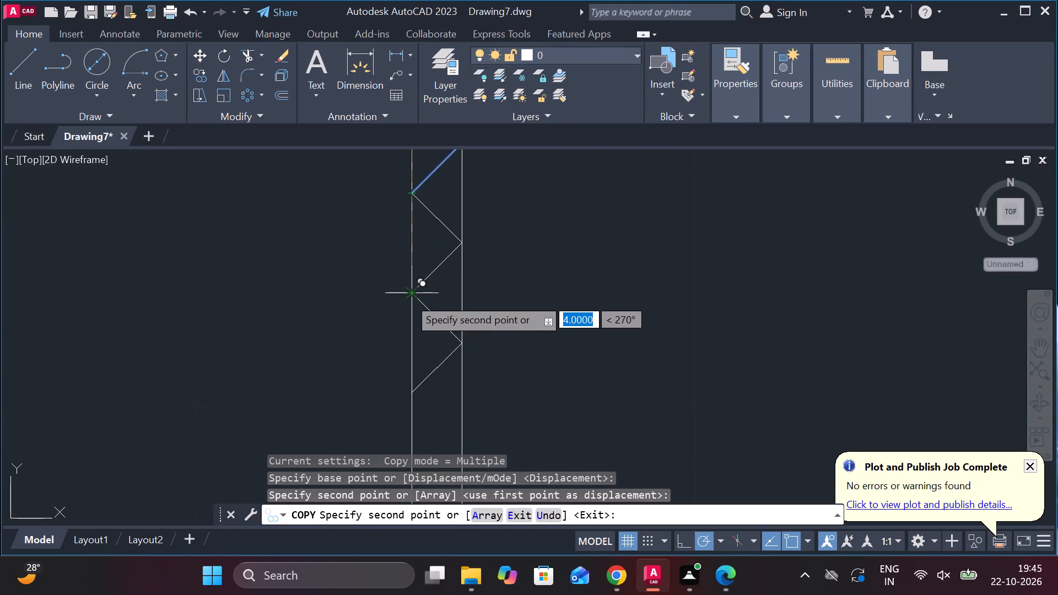
pyautogui.click(408, 297)
pyautogui.moveTo(418, 341); pyautogui.dragTo(417, 203, button='middle')
pyautogui.click(415, 257)
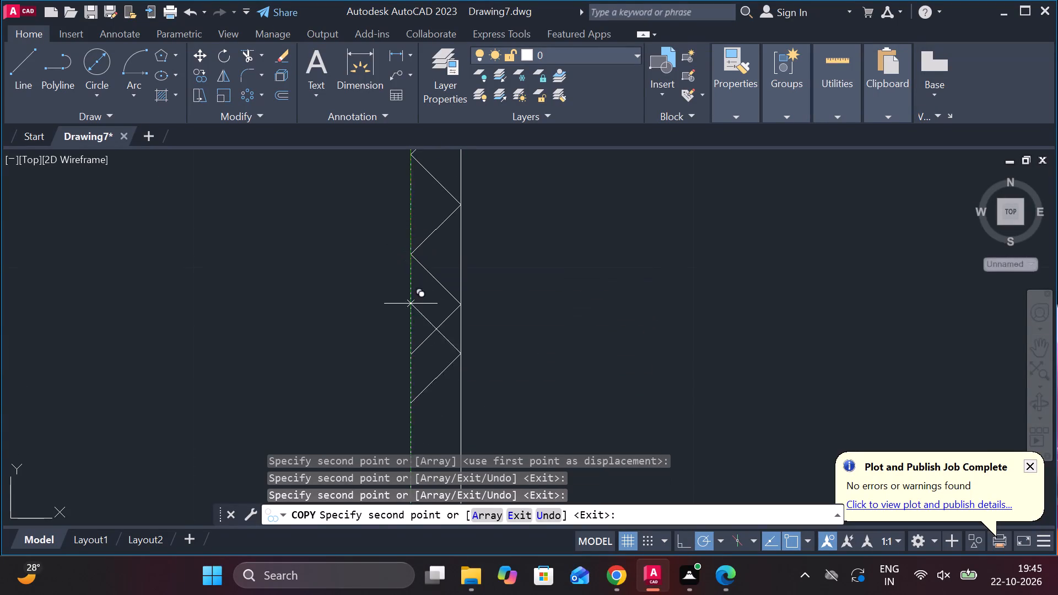
pyautogui.moveTo(404, 335); pyautogui.dragTo(414, 262, button='middle')
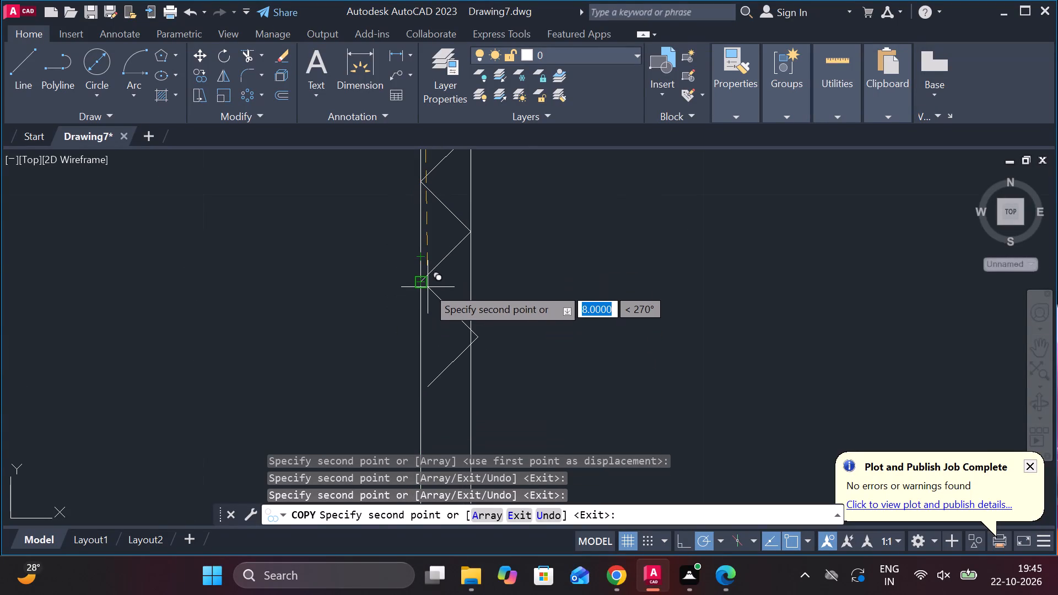
pyautogui.click(418, 283)
pyautogui.moveTo(409, 331); pyautogui.dragTo(409, 236, button='middle')
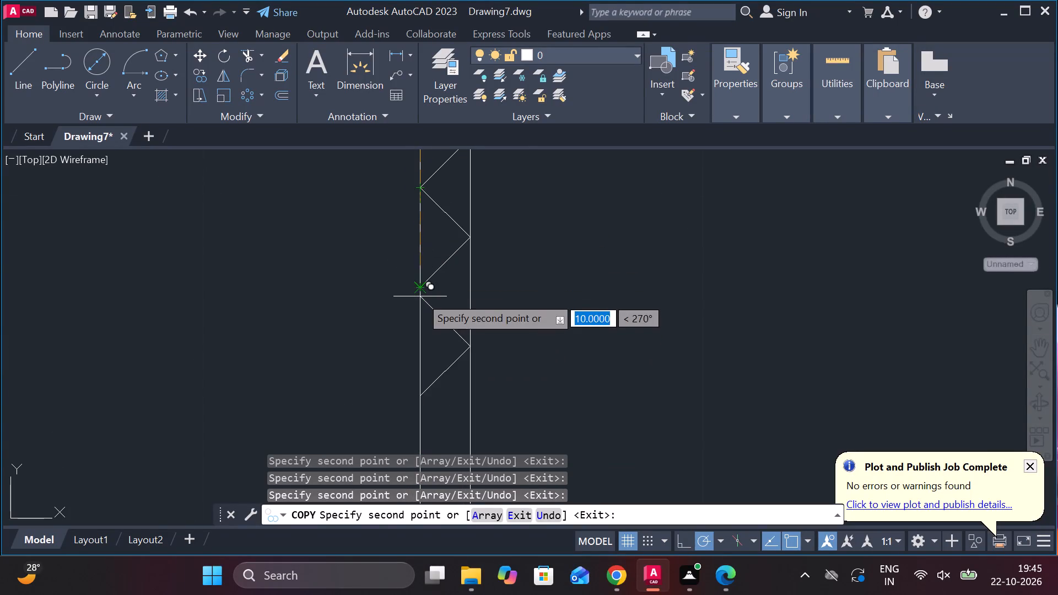
pyautogui.click(422, 293)
pyautogui.scroll(-2, 429, 299)
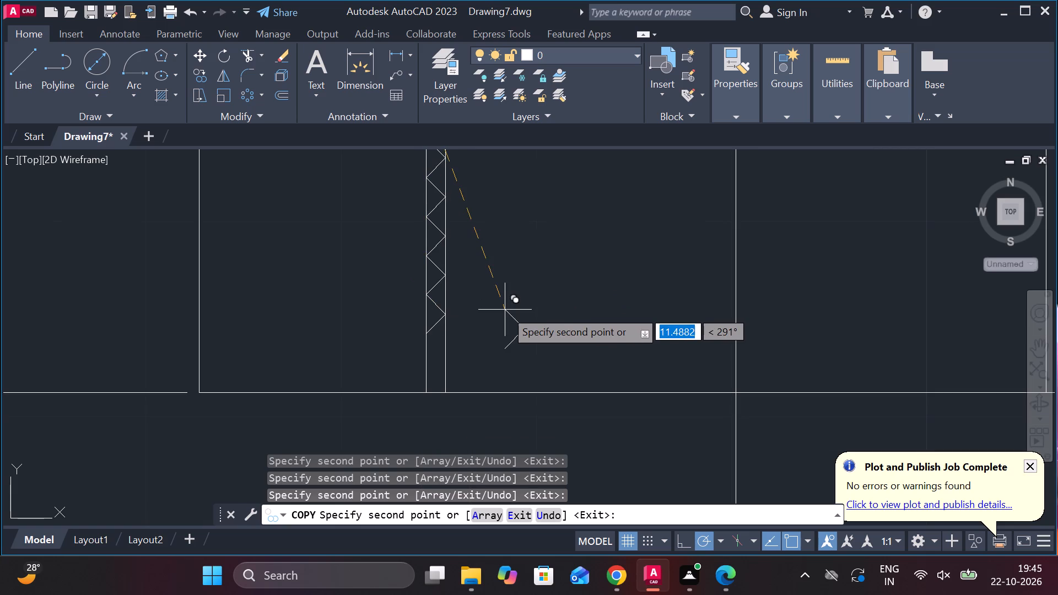
pyautogui.moveTo(505, 310); pyautogui.dragTo(518, 370, button='middle')
pyautogui.moveTo(516, 375); pyautogui.dragTo(512, 330, button='middle')
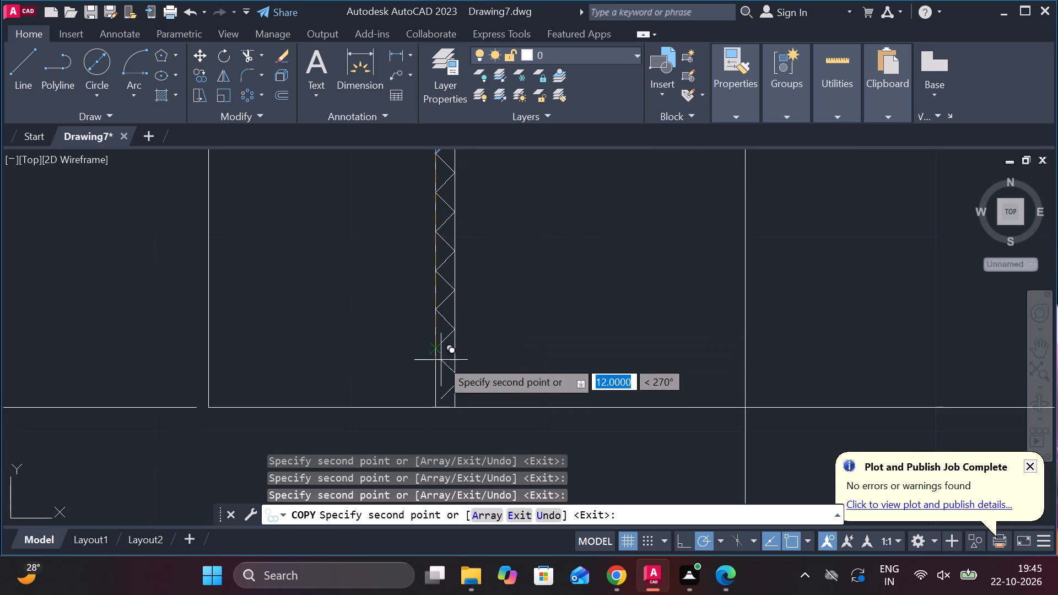
pyautogui.click(439, 355)
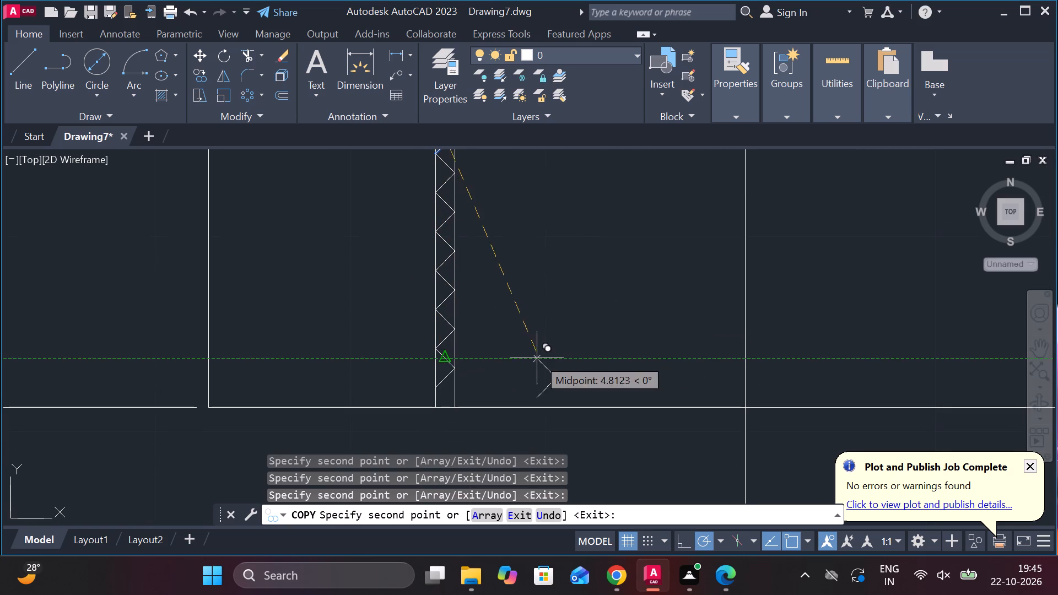
pyautogui.press('Escape')
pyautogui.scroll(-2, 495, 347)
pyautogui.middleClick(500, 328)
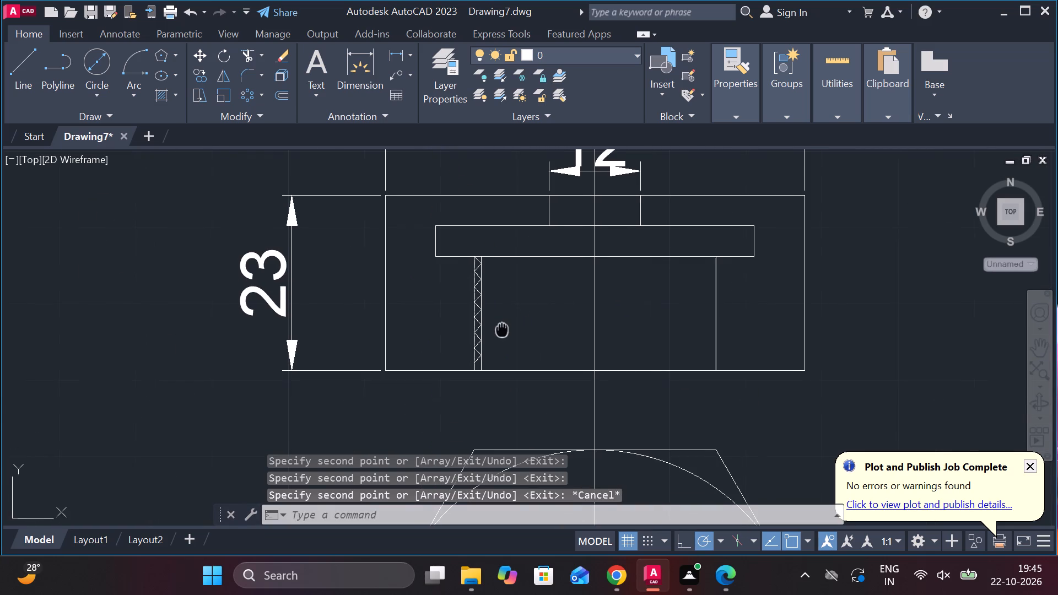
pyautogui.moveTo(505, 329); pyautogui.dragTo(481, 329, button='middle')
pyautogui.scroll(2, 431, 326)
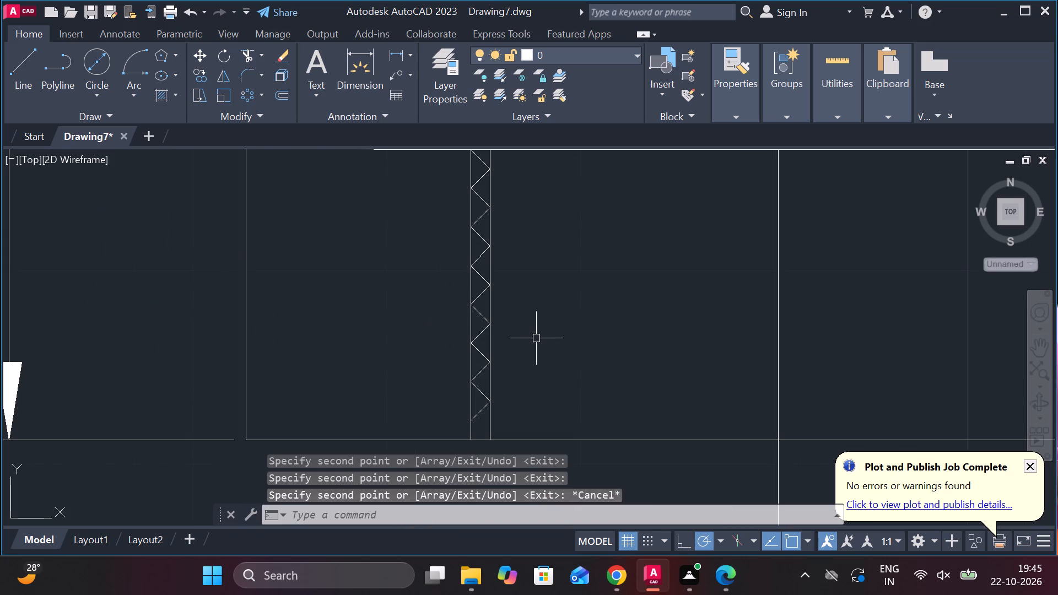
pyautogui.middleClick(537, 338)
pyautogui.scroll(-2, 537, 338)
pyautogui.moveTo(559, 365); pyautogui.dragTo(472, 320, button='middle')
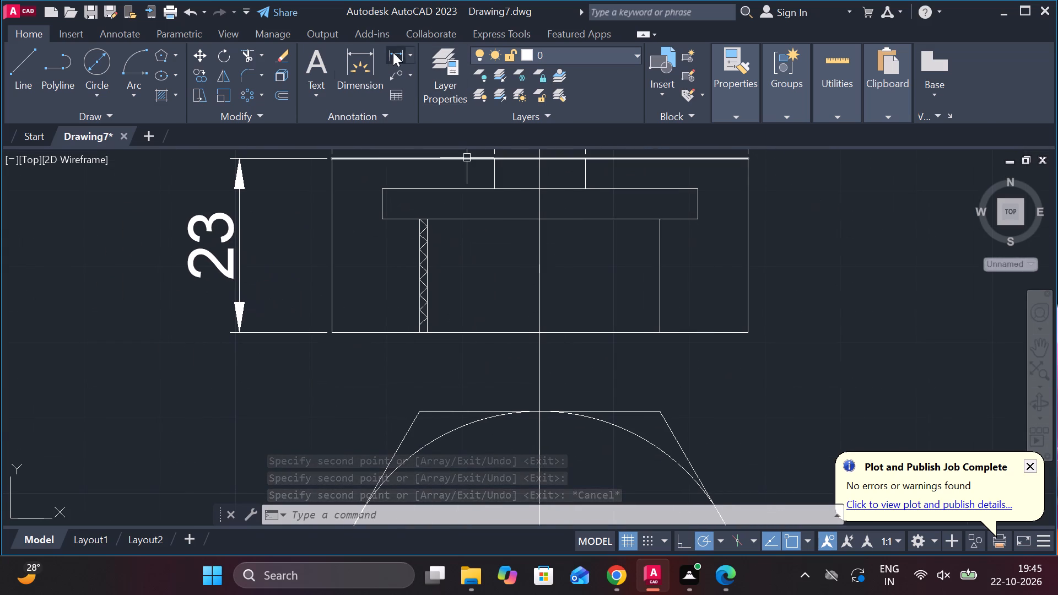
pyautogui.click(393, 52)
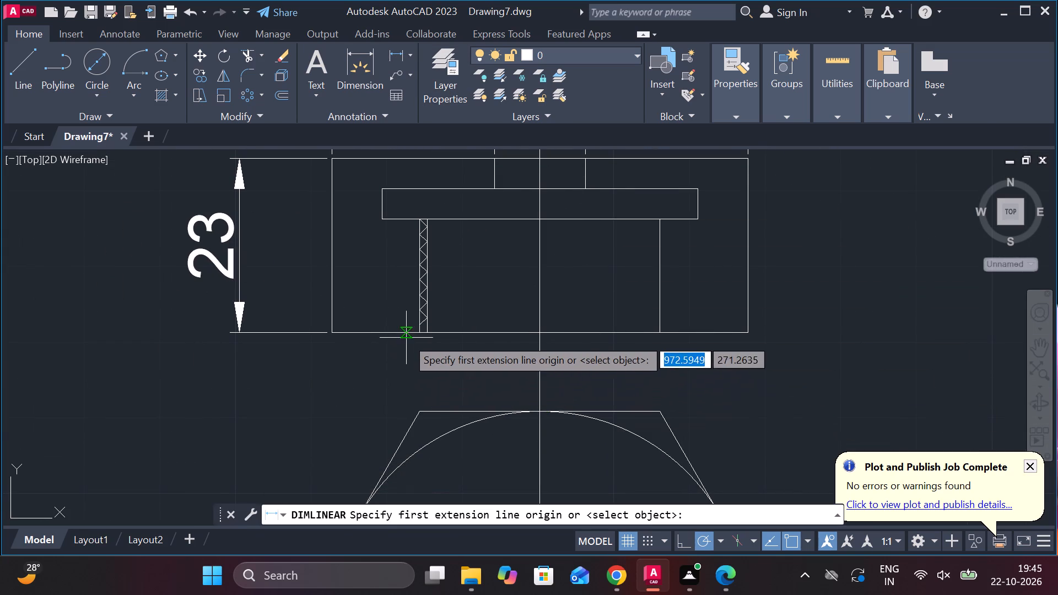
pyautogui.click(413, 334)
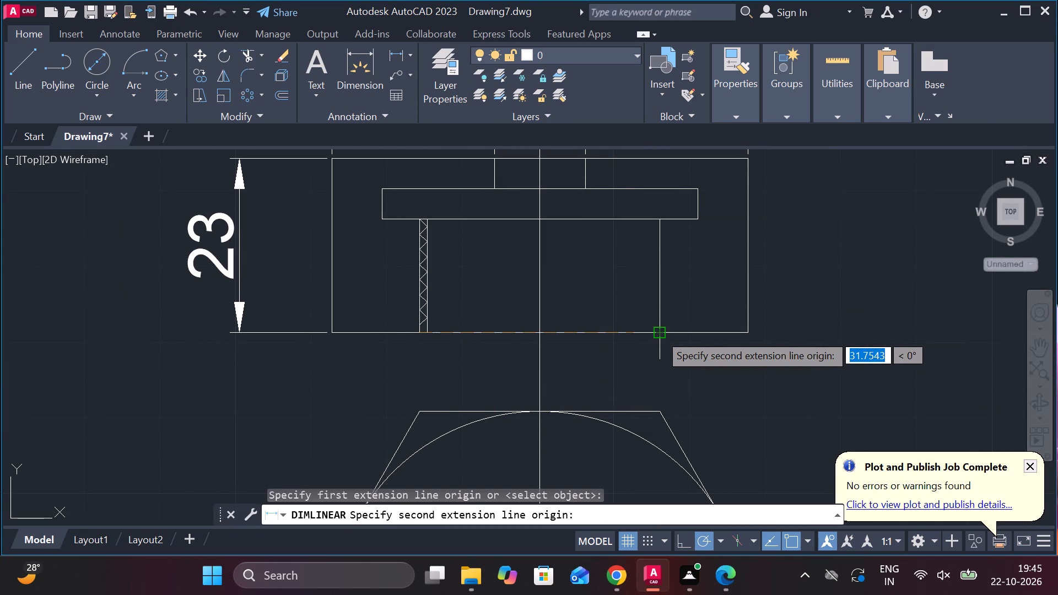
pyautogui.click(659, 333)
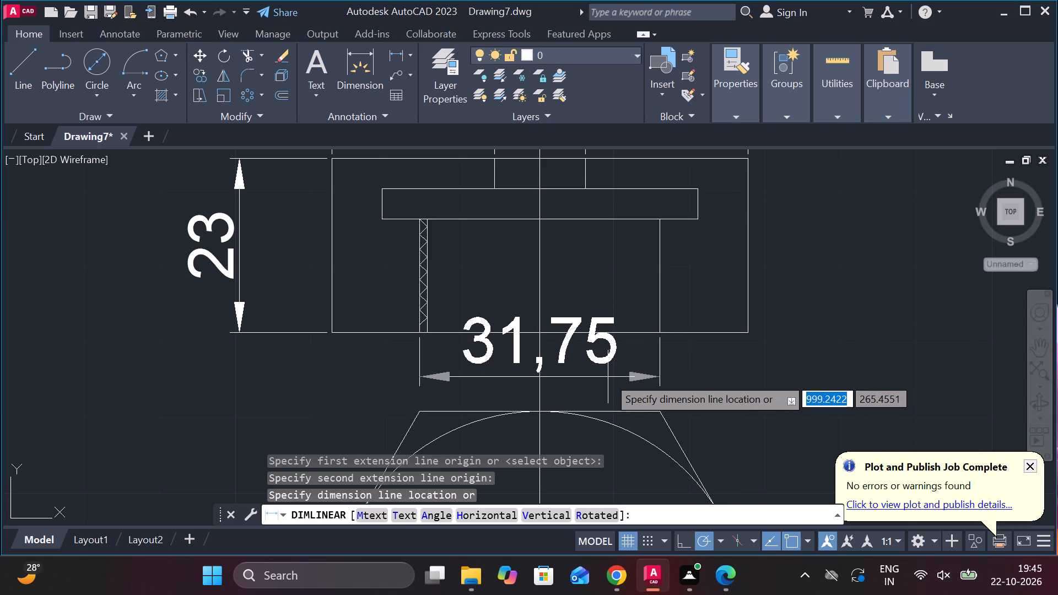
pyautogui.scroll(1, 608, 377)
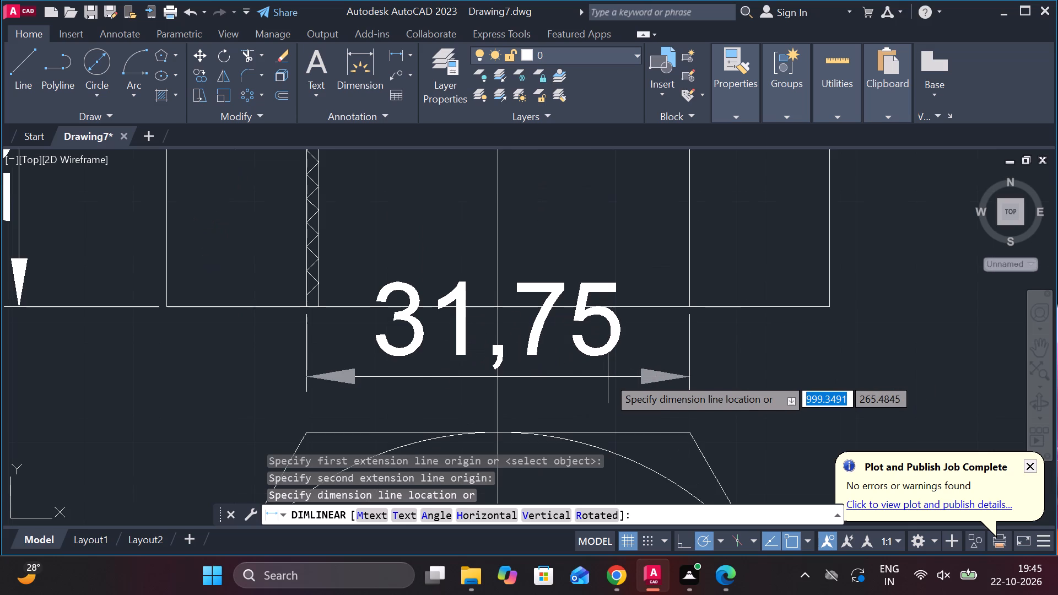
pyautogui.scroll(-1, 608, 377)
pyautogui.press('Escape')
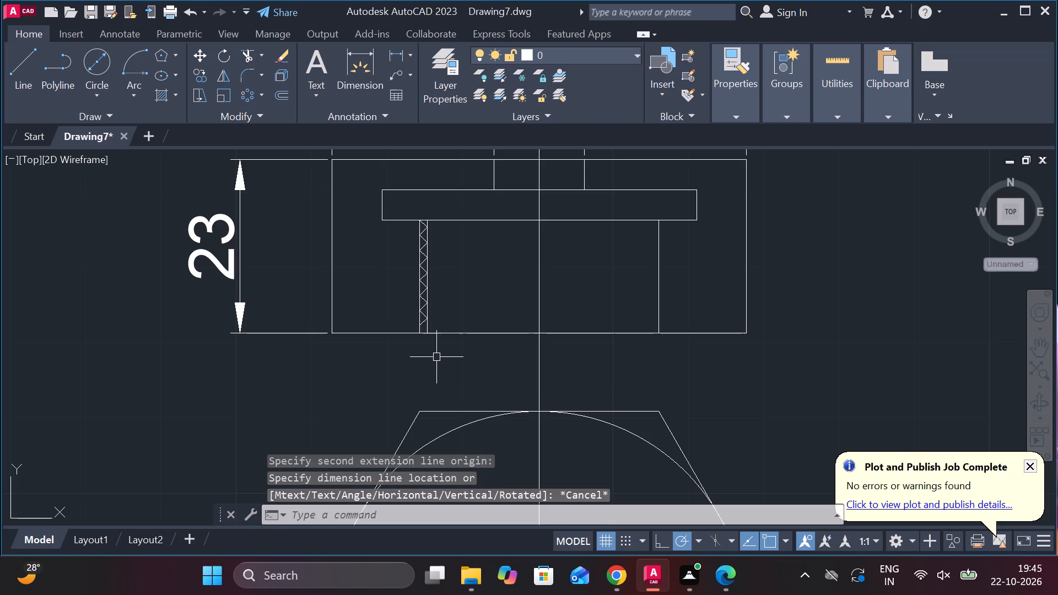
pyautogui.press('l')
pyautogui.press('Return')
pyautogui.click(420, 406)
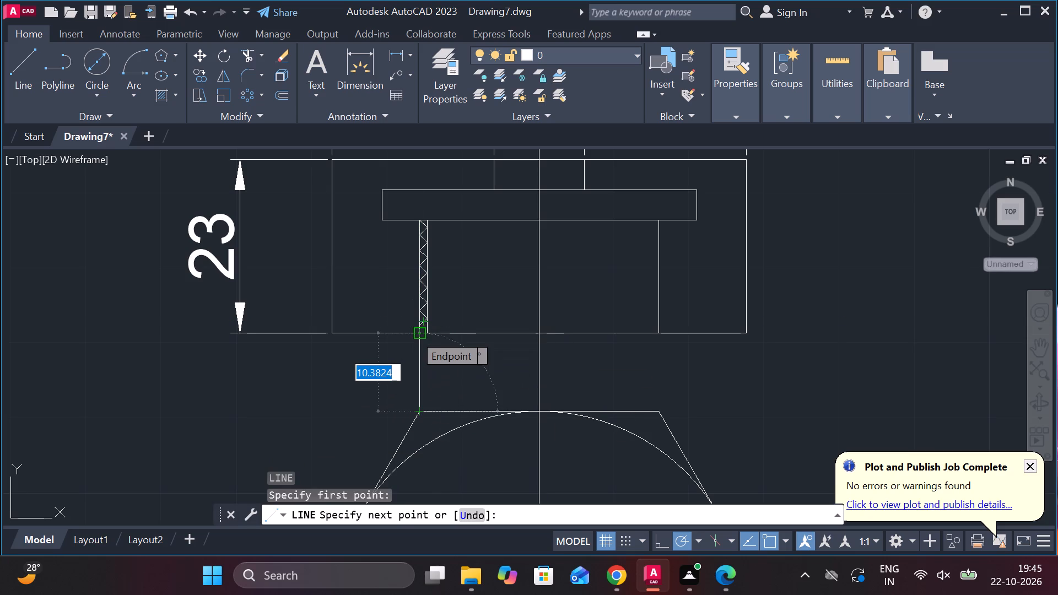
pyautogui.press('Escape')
# Erase the neck's left vertical line and its offset line, leaving only the zigzag thread profile.
pyautogui.scroll(2, 465, 277)
pyautogui.middleClick(465, 277)
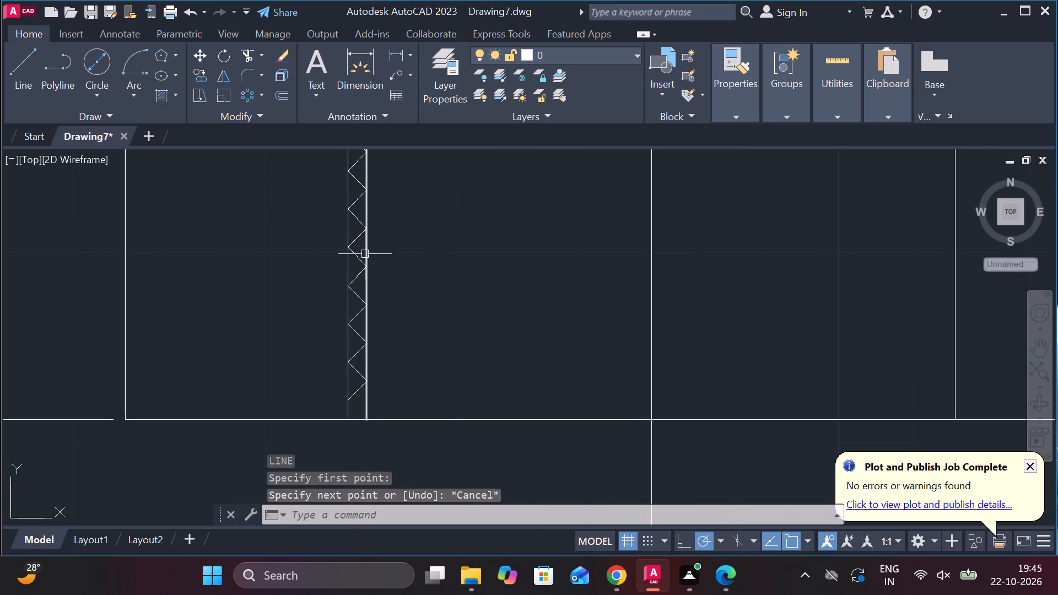
pyautogui.click(365, 254)
pyautogui.click(345, 263)
pyautogui.write('e')
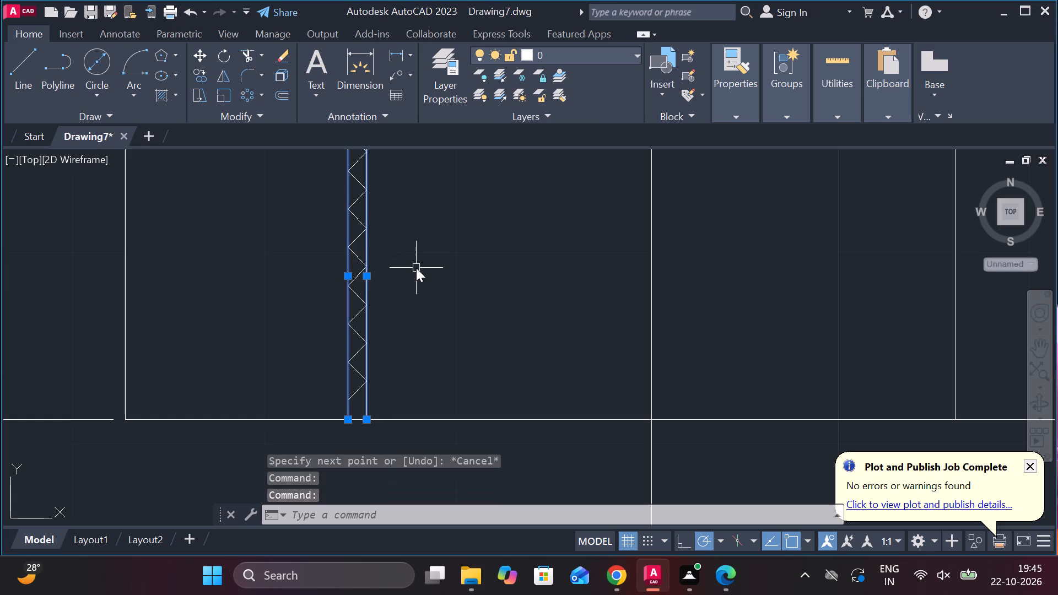
pyautogui.press('space')
pyautogui.scroll(-2, 428, 353)
# Copy the lowest V-shaped tooth down once from its upper end to its lower end, extending the zigzag past the bottom edge.
pyautogui.scroll(2, 414, 328)
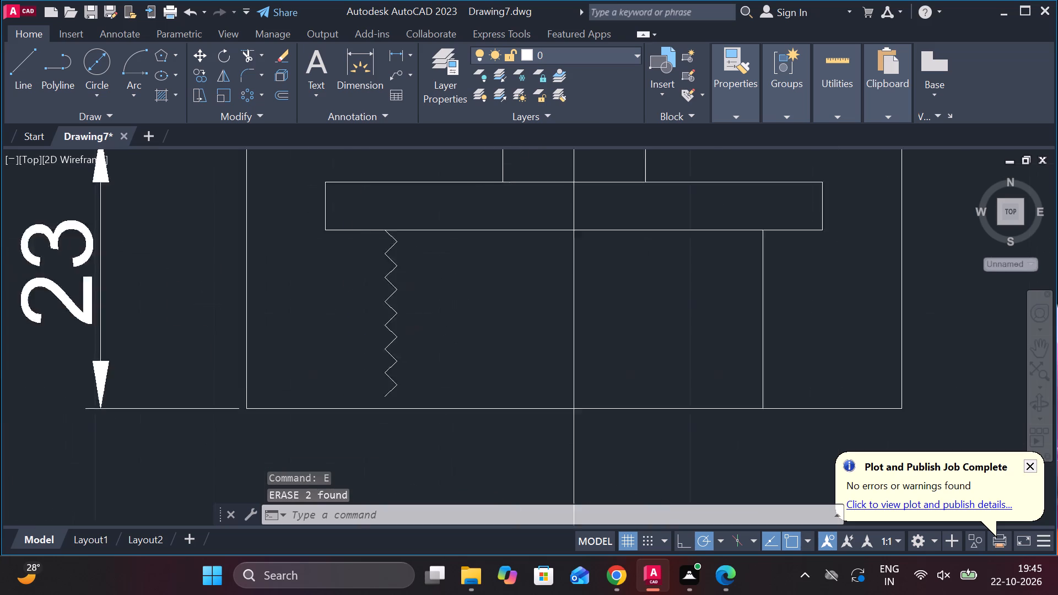
pyautogui.moveTo(424, 331); pyautogui.dragTo(464, 268, button='middle')
pyautogui.scroll(1, 415, 403)
pyautogui.click(415, 343)
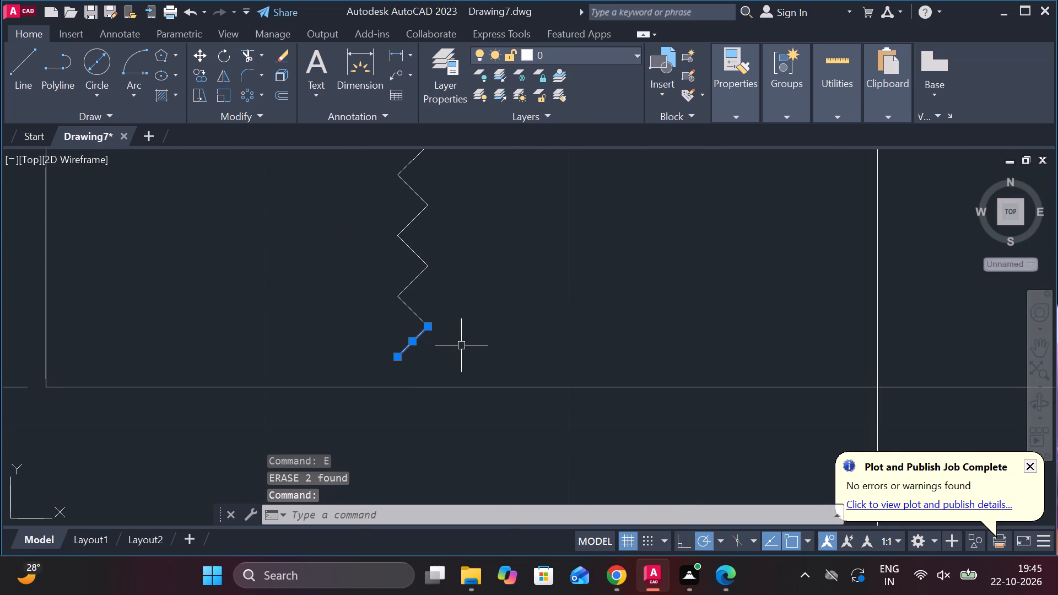
pyautogui.press('Escape')
pyautogui.click(408, 307)
pyautogui.click(411, 340)
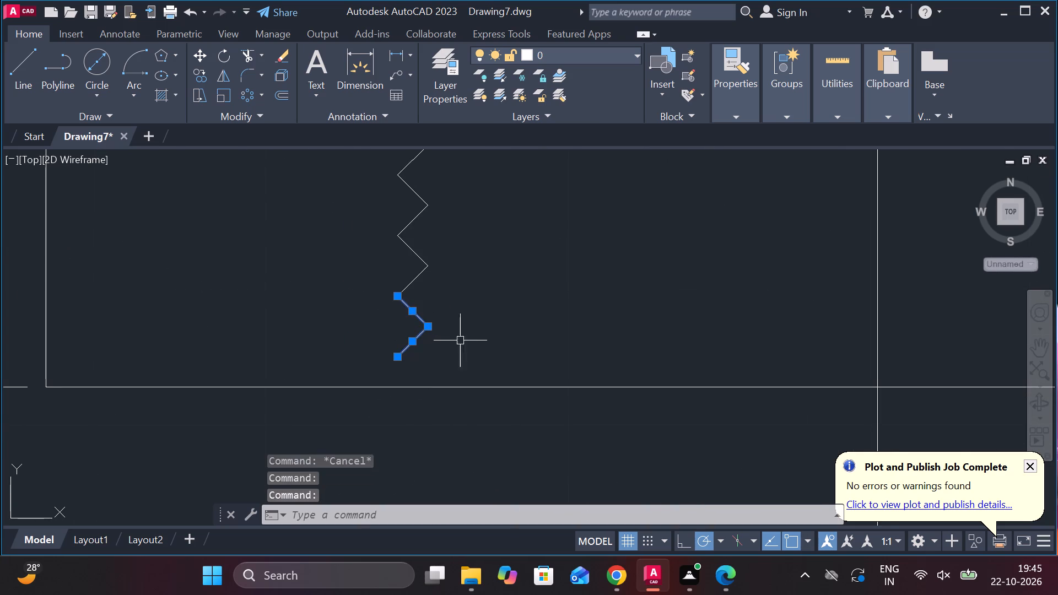
pyautogui.write('co')
pyautogui.press('Return')
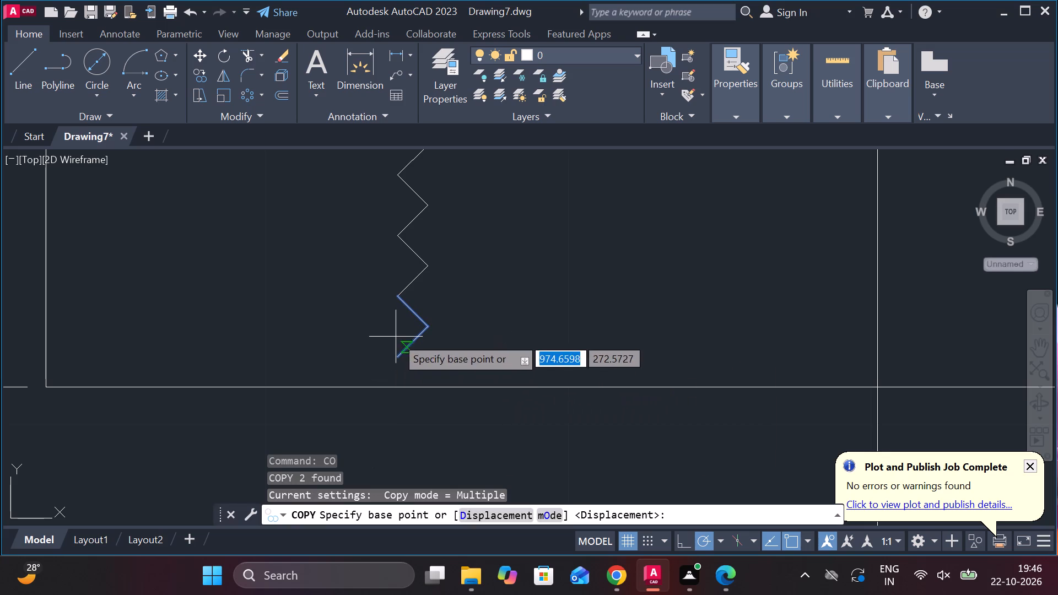
pyautogui.click(403, 295)
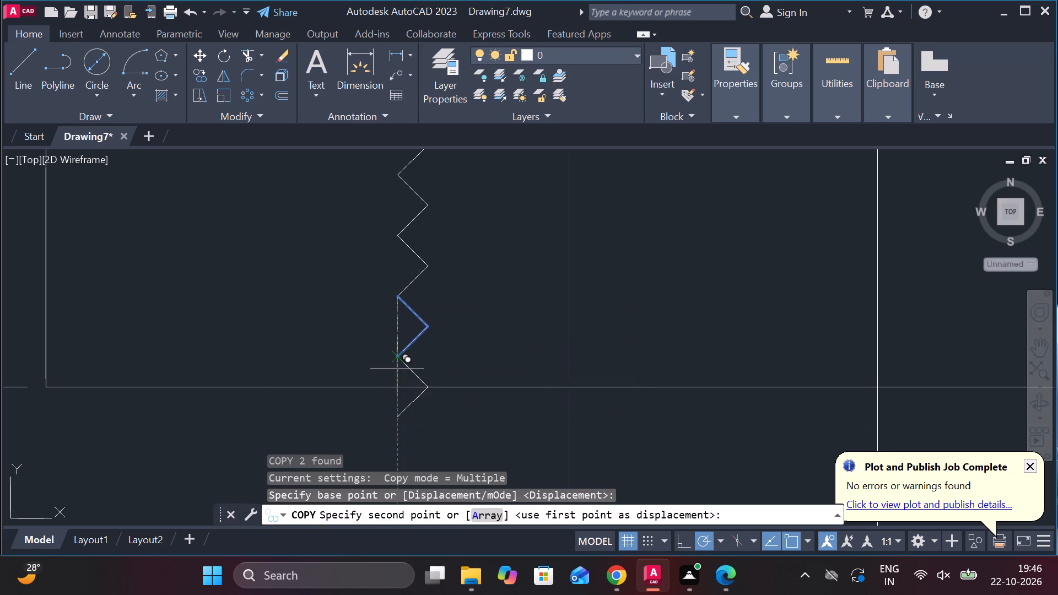
pyautogui.click(398, 365)
pyautogui.press('Escape')
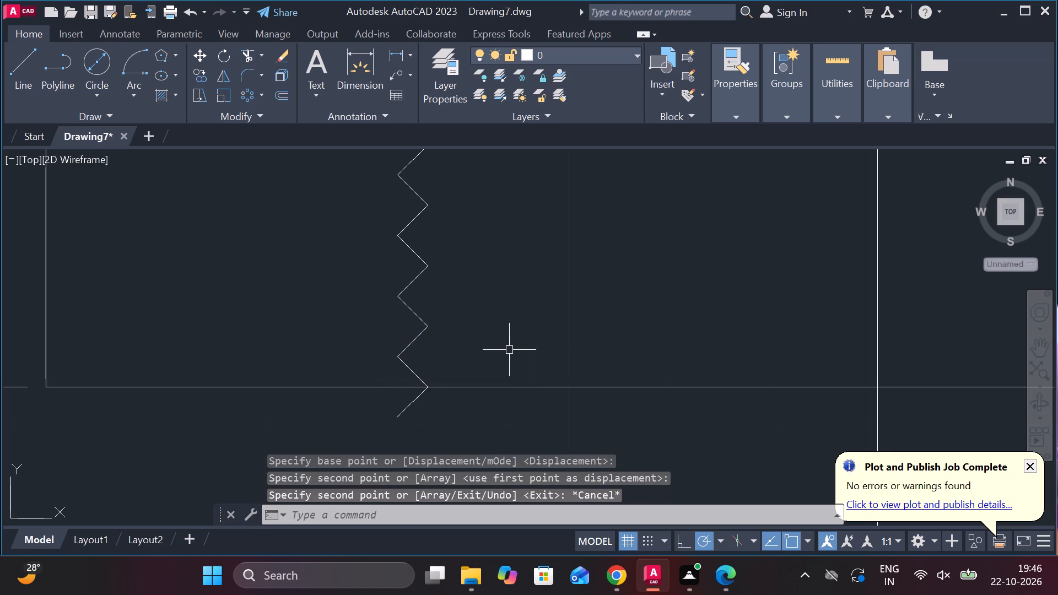
# Trim the part of the last tooth that sticks out below the head view's bottom edge.
pyautogui.write('tr')
pyautogui.press('space')
pyautogui.click(403, 404)
pyautogui.scroll(-2, 449, 416)
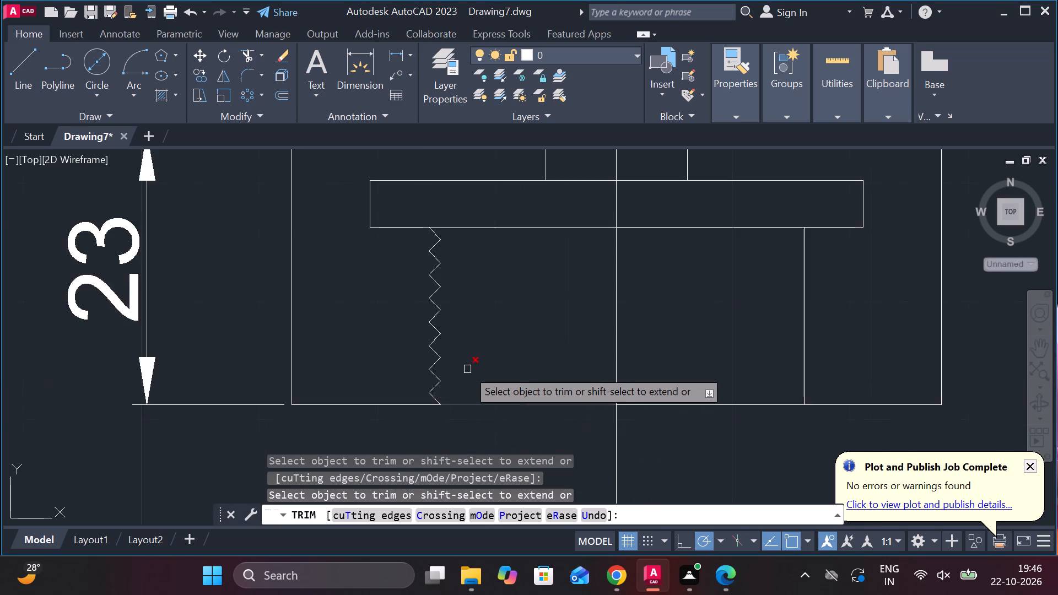
pyautogui.scroll(-1, 467, 369)
pyautogui.press('Escape')
# Mirror the zigzag thread profile about the head view's vertical centreline, keeping the original.
pyautogui.click(460, 396)
pyautogui.press('Escape')
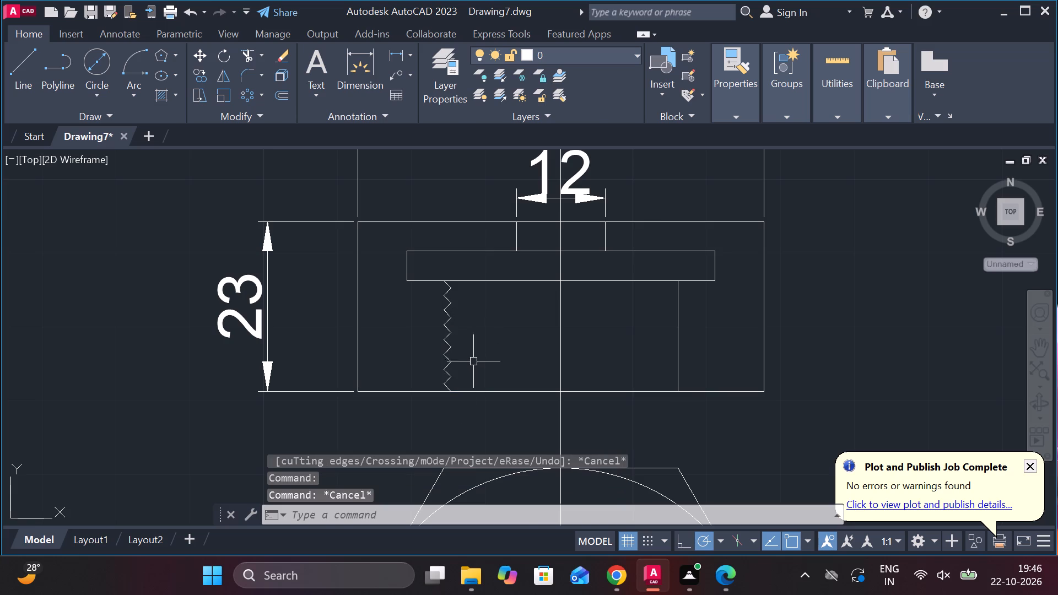
pyautogui.click(466, 378)
pyautogui.click(436, 285)
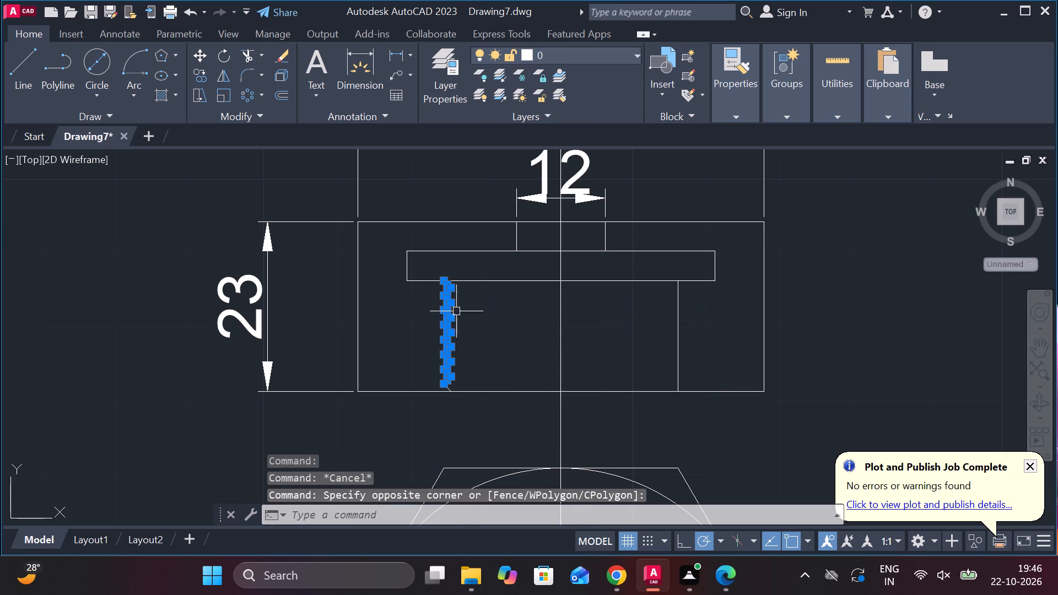
pyautogui.scroll(3, 460, 366)
pyautogui.click(402, 455)
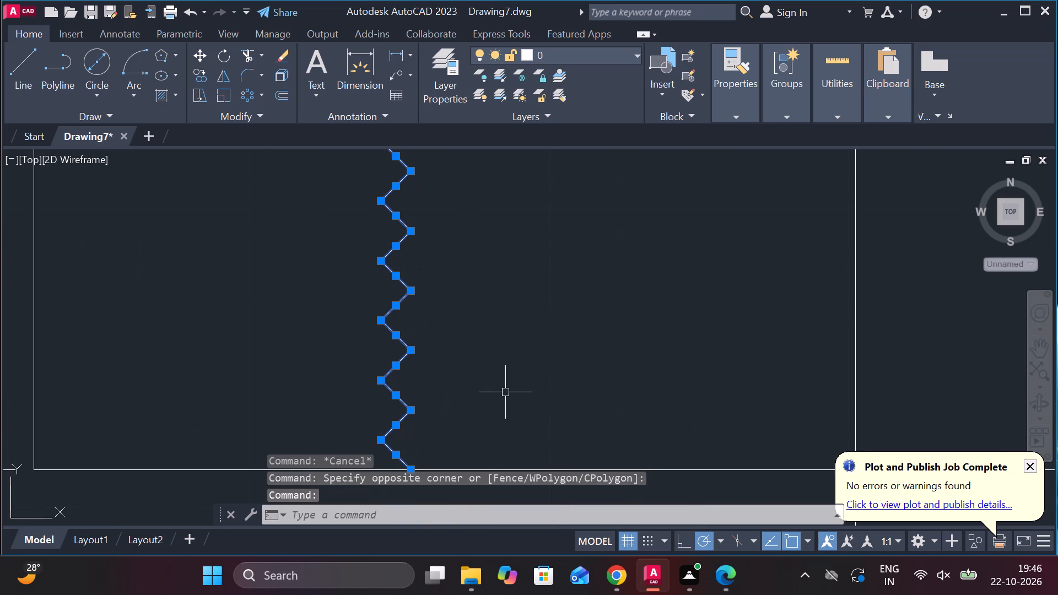
pyautogui.write('mi')
pyautogui.press('Return')
pyautogui.scroll(-2, 512, 387)
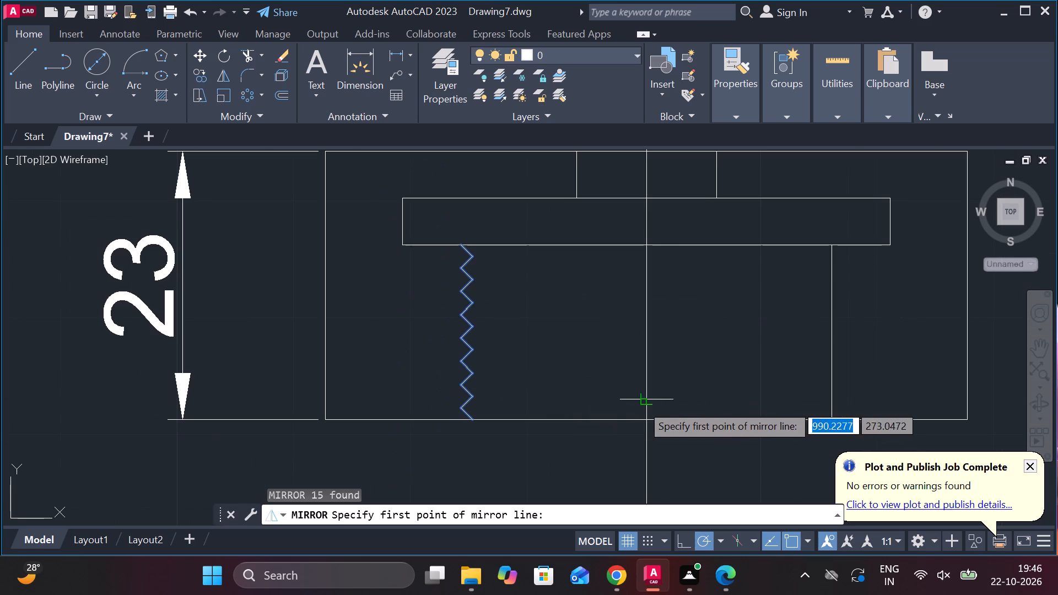
pyautogui.click(646, 424)
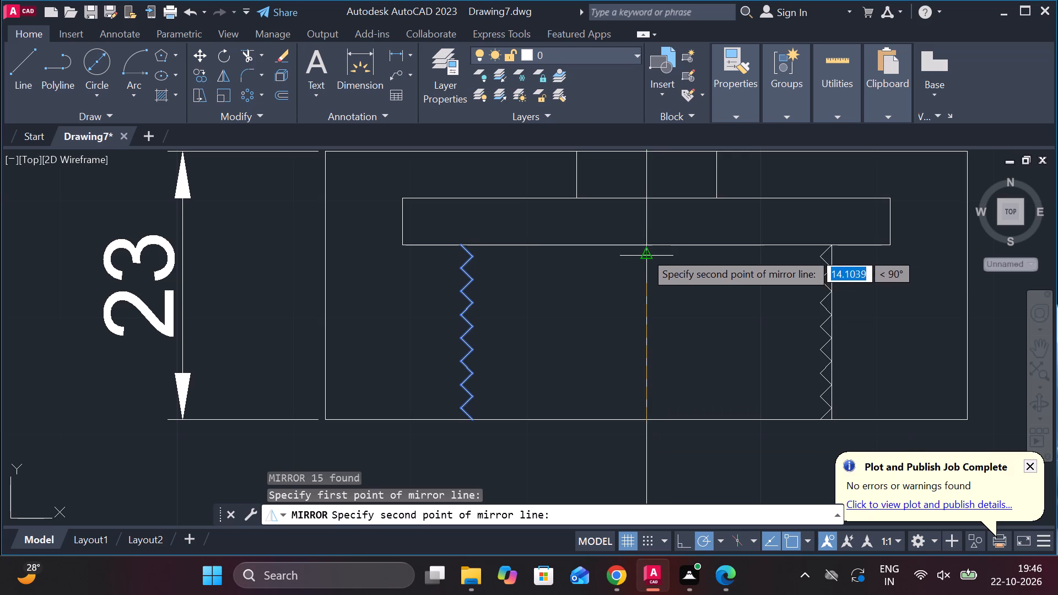
pyautogui.click(645, 243)
pyautogui.moveTo(668, 300); pyautogui.dragTo(645, 243)
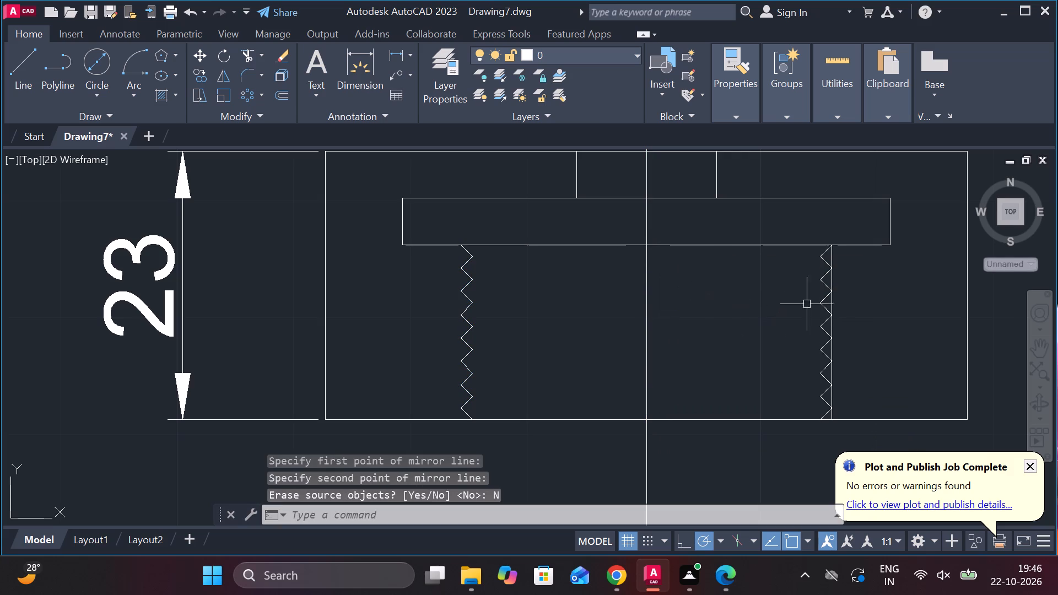
# Erase the neck's remaining straight vertical line beside the mirrored zigzag.
pyautogui.click(834, 305)
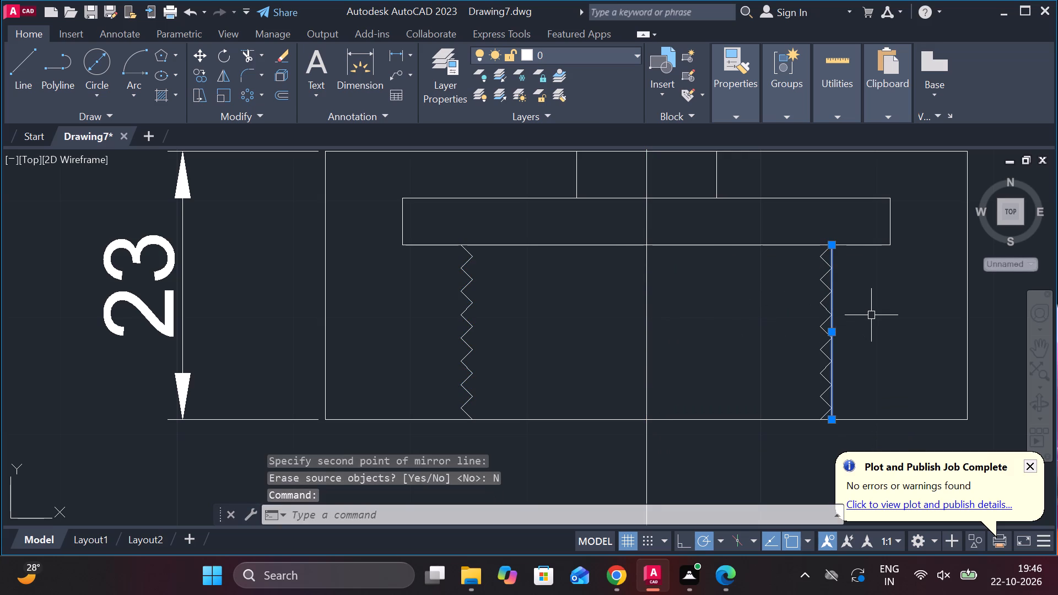
pyautogui.write('e')
pyautogui.press('space')
# Add a vertical linear dimension from the head view's top edge to the collar's top edge, placed outside the view's right side.
pyautogui.scroll(-2, 856, 315)
pyautogui.moveTo(856, 315); pyautogui.dragTo(418, 282, button='middle')
pyautogui.scroll(-1, 458, 316)
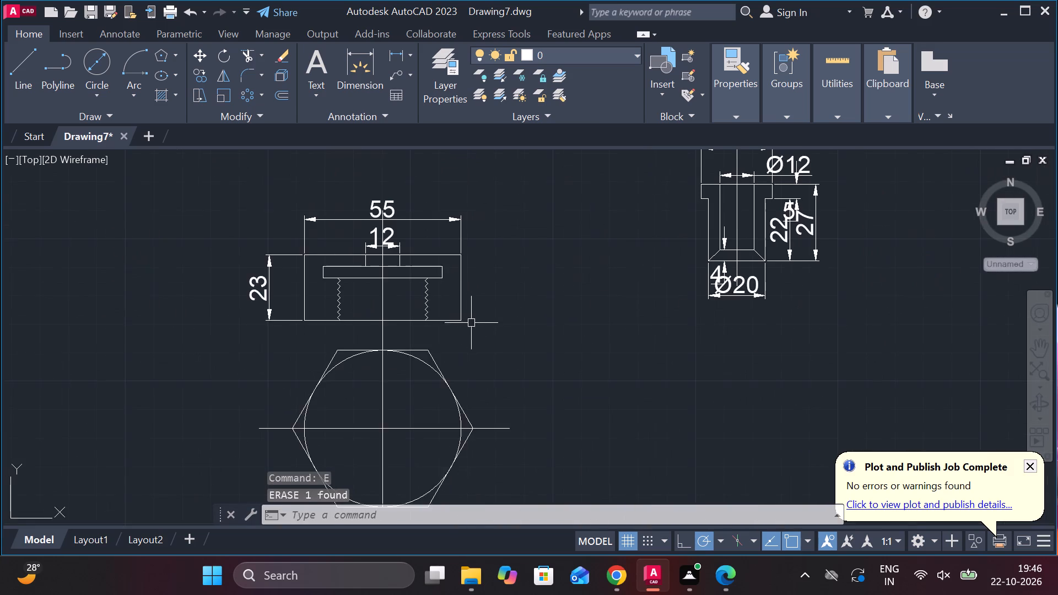
pyautogui.moveTo(479, 324); pyautogui.dragTo(510, 326, button='middle')
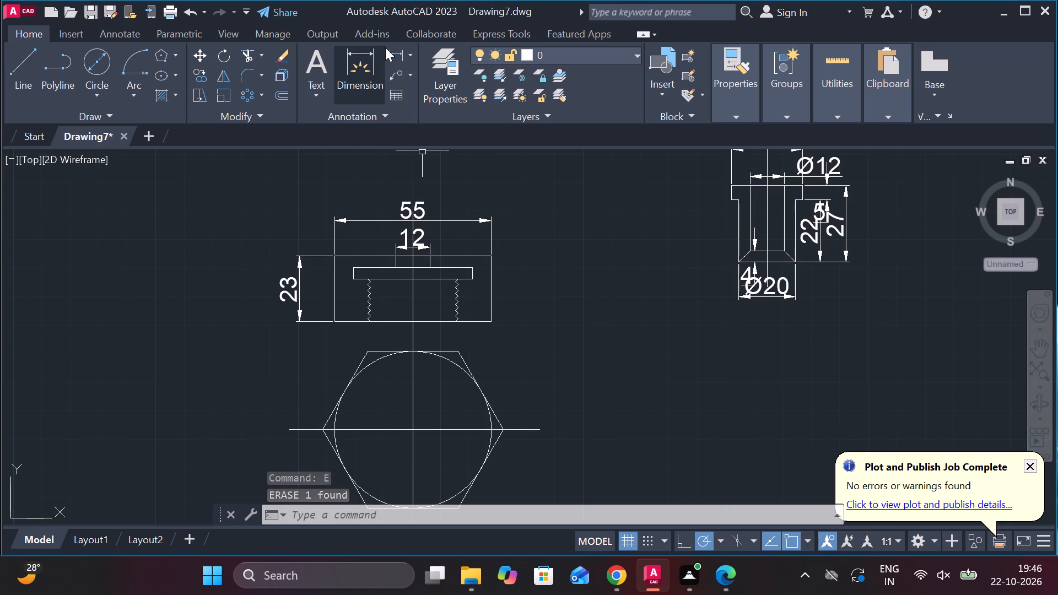
pyautogui.click(393, 48)
pyautogui.click(488, 251)
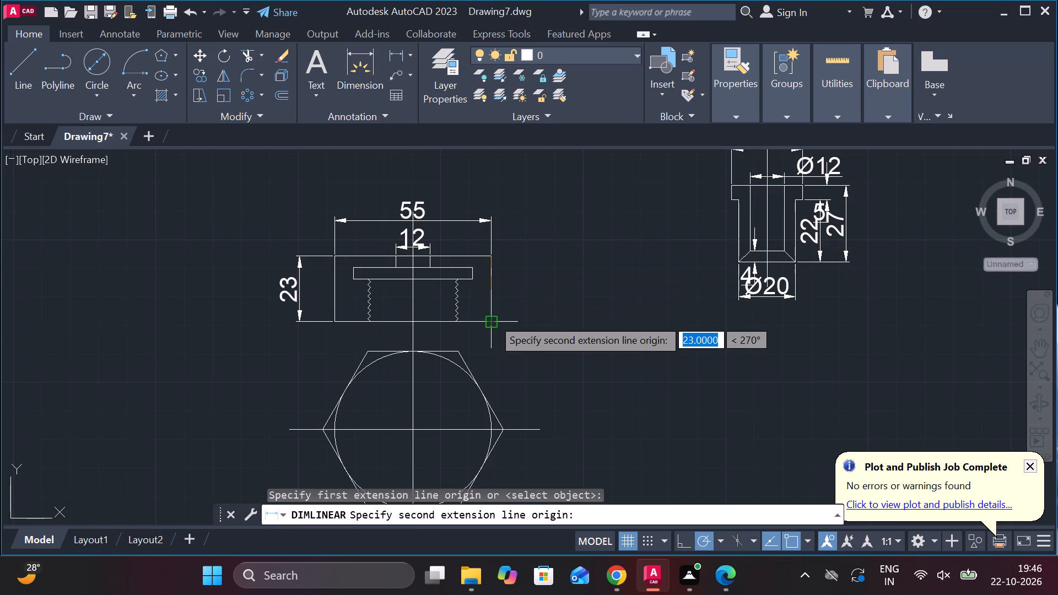
pyautogui.scroll(1, 487, 271)
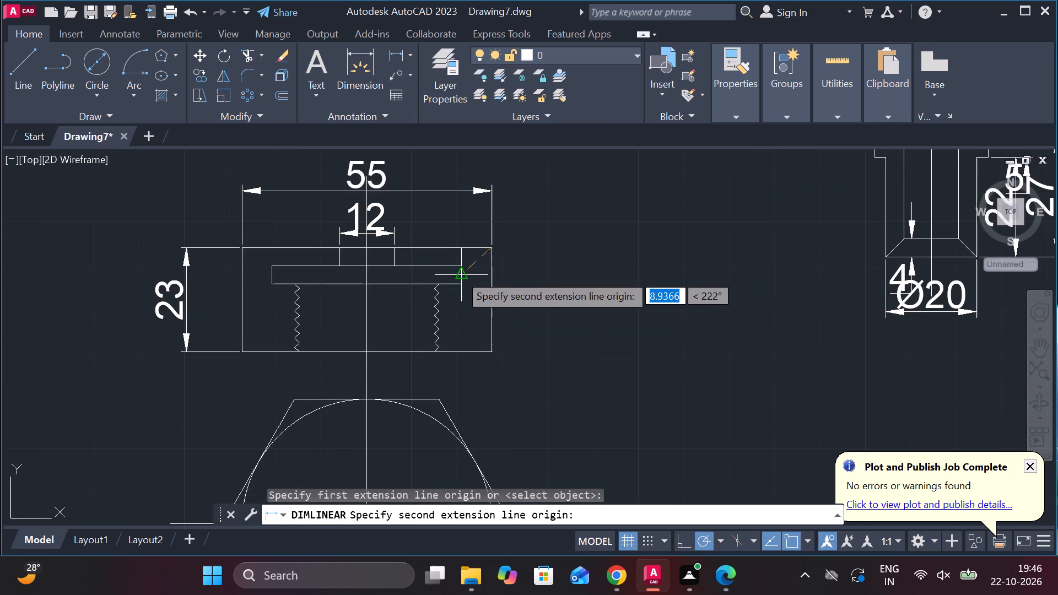
pyautogui.click(461, 261)
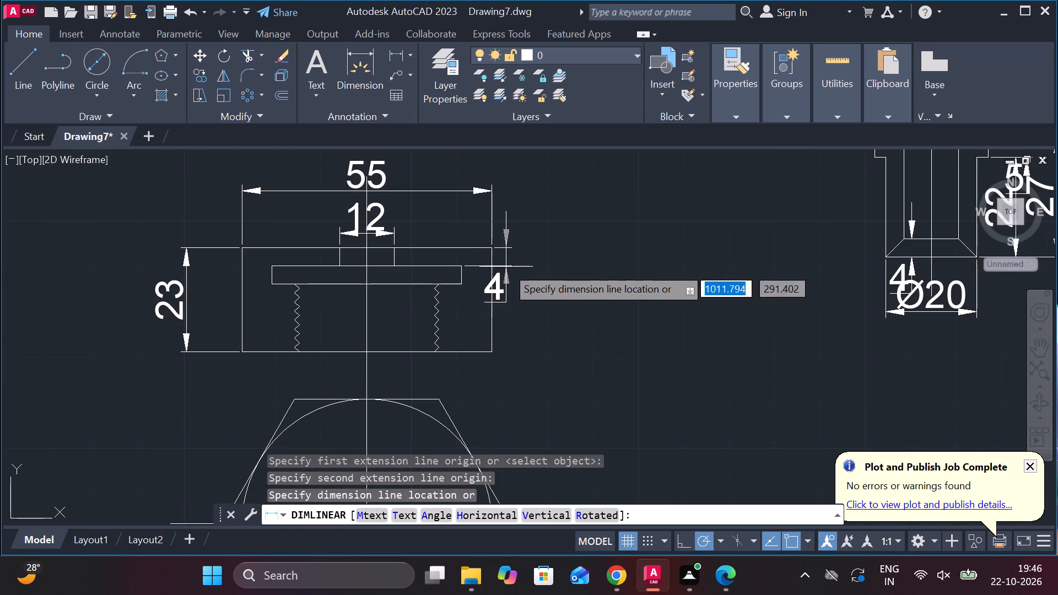
pyautogui.click(584, 240)
# Add a vertical linear dimension for the collar's thickness, placed between the head view and the neighbouring vertical dimension.
pyautogui.press('space')
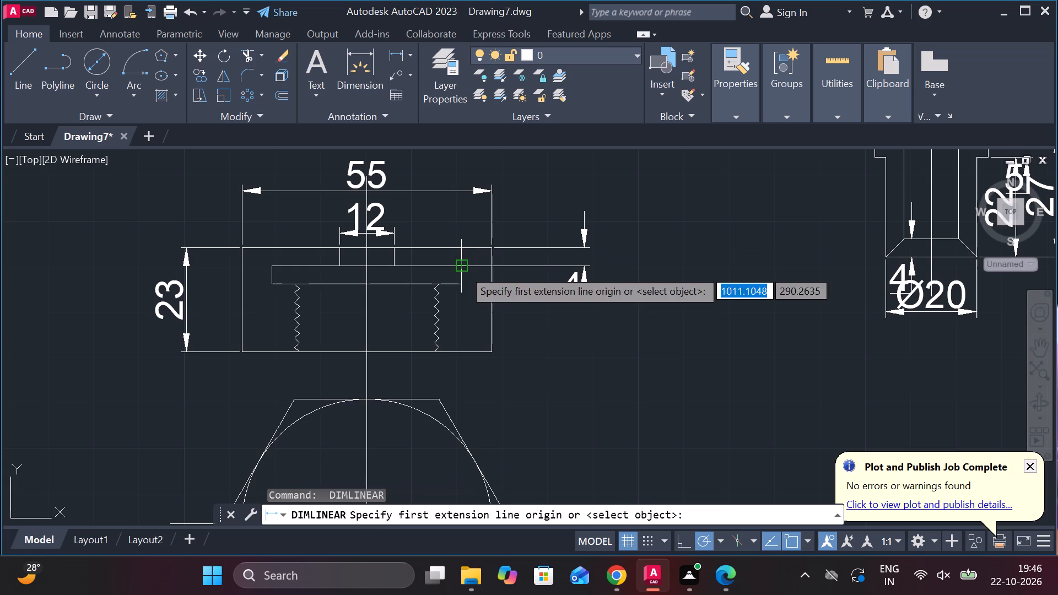
pyautogui.click(463, 269)
pyautogui.click(470, 290)
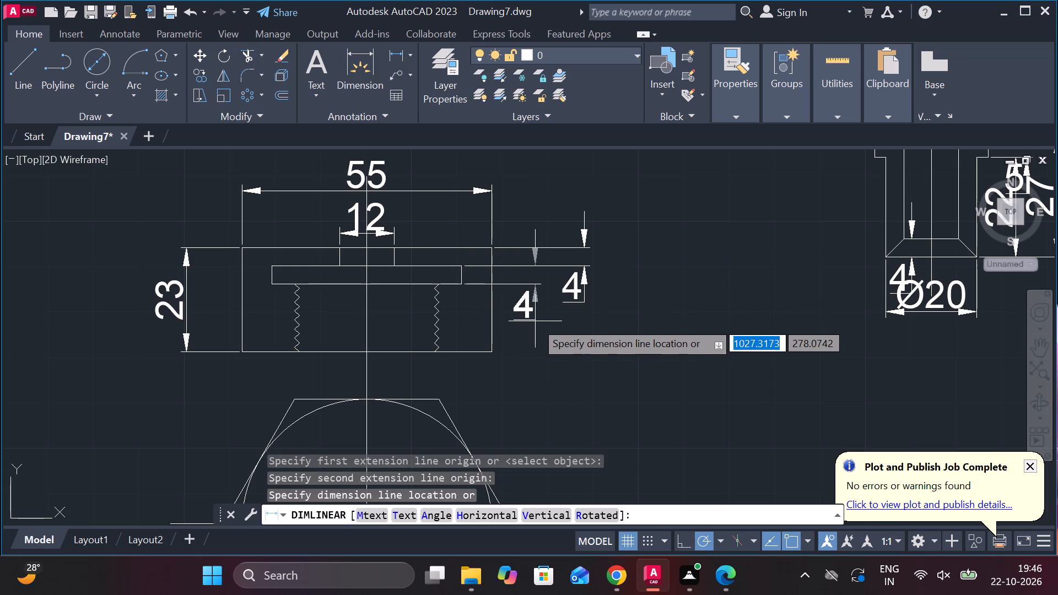
pyautogui.click(535, 321)
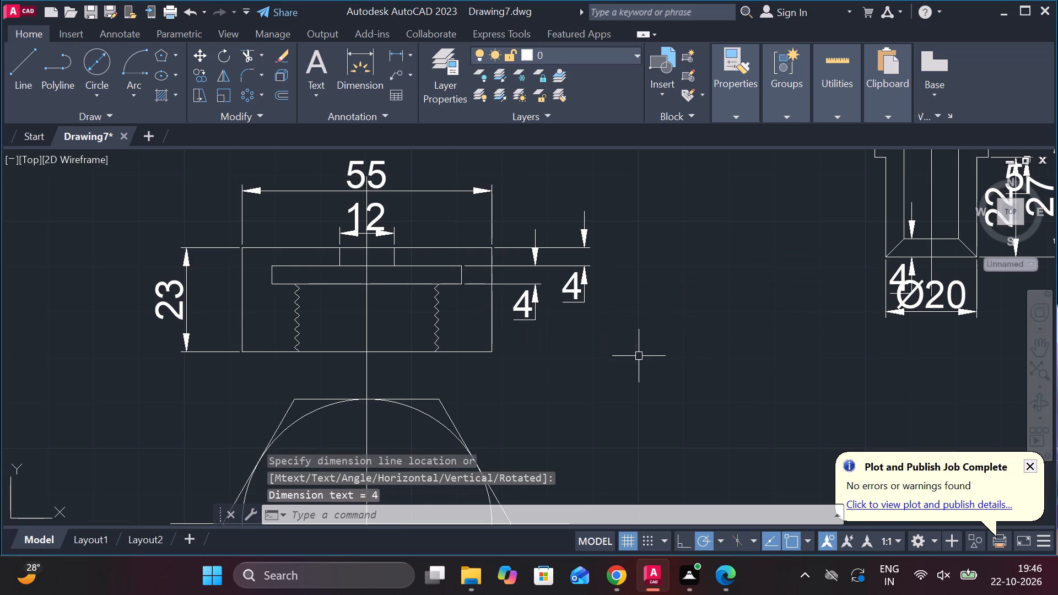
# Add a diameter symbol before the head view's overall width dimension so it reads Ø55.
pyautogui.moveTo(584, 358); pyautogui.dragTo(671, 373, button='middle')
pyautogui.scroll(-3, 511, 194)
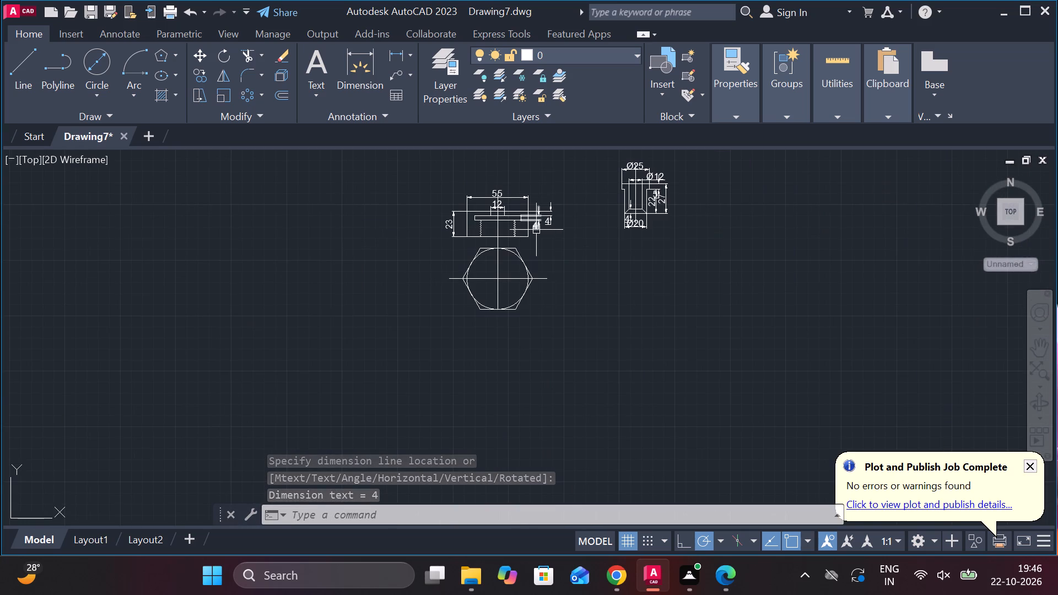
pyautogui.moveTo(562, 234); pyautogui.dragTo(566, 274, button='middle')
pyautogui.scroll(2, 387, 218)
pyautogui.moveTo(660, 277); pyautogui.dragTo(592, 266, button='middle')
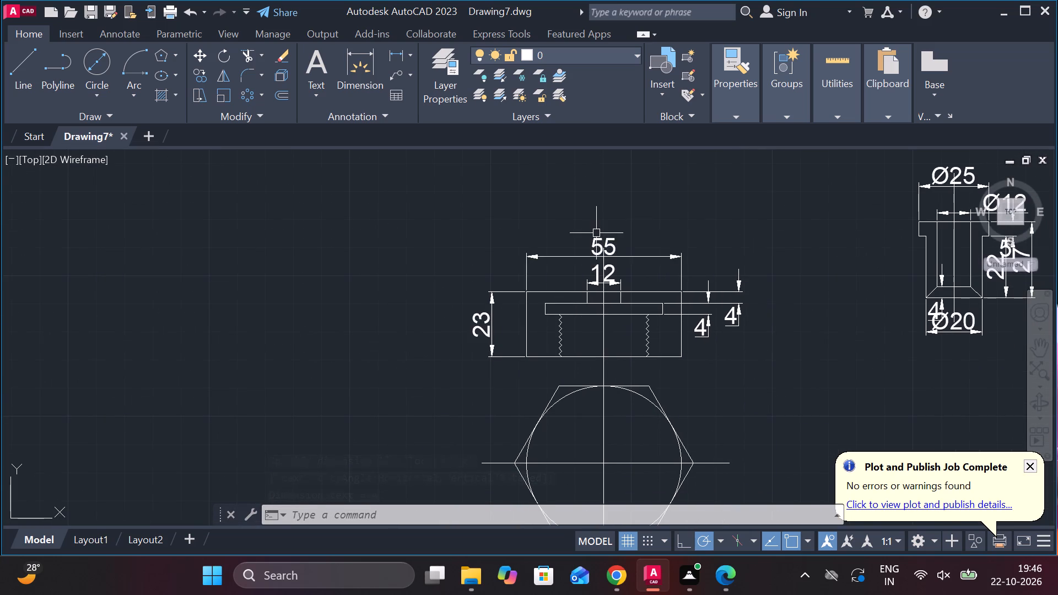
pyautogui.doubleClick(598, 237)
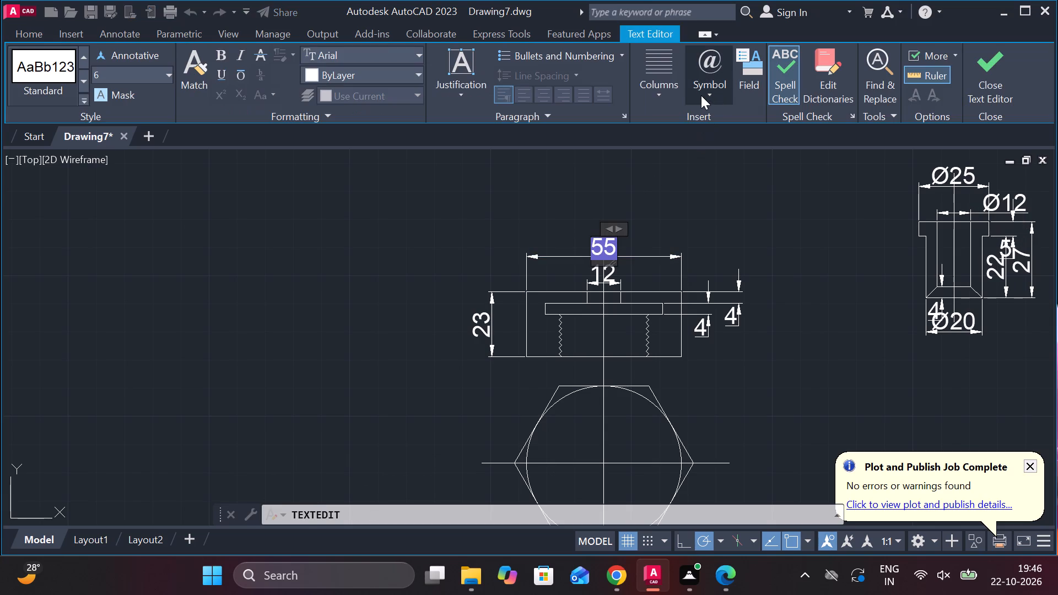
pyautogui.click(701, 95)
pyautogui.click(766, 159)
pyautogui.click(971, 86)
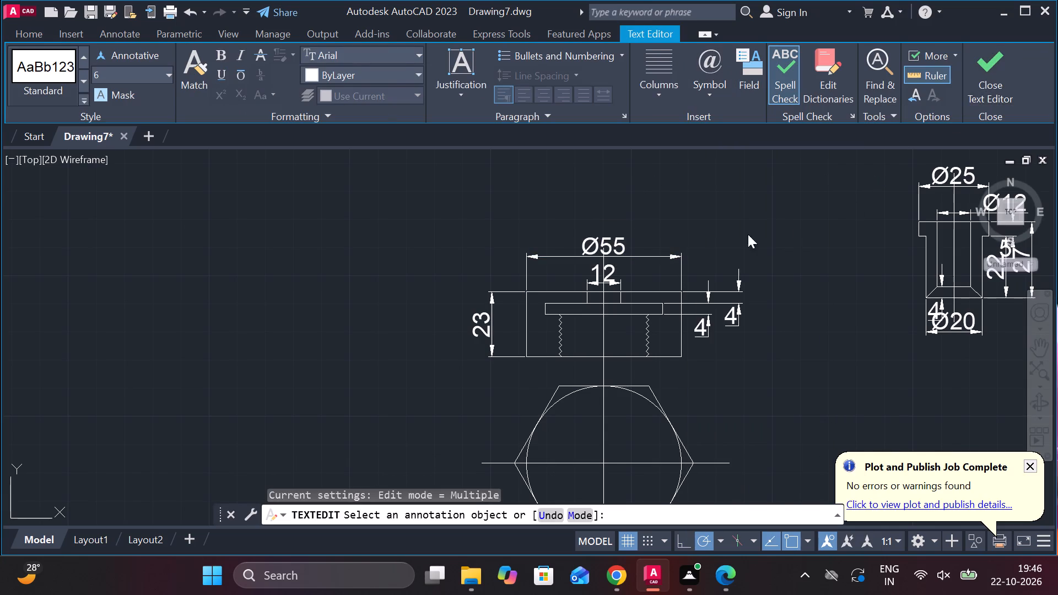
# Add a diameter symbol before the 12 dimension above the collar so it reads Ø12.
pyautogui.scroll(1, 656, 265)
pyautogui.scroll(2, 608, 340)
pyautogui.doubleClick(473, 195)
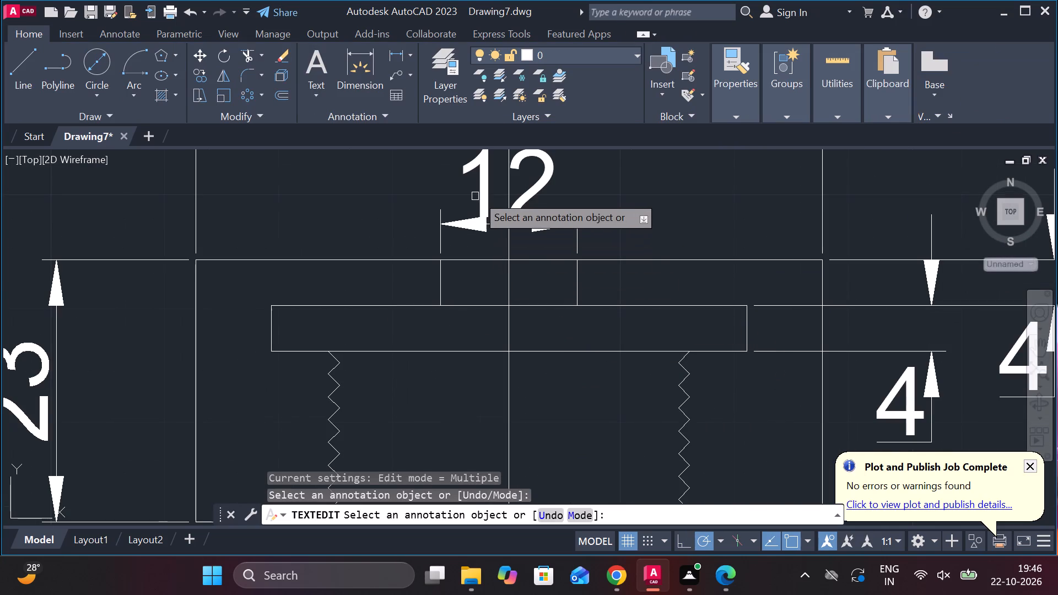
pyautogui.doubleClick(480, 185)
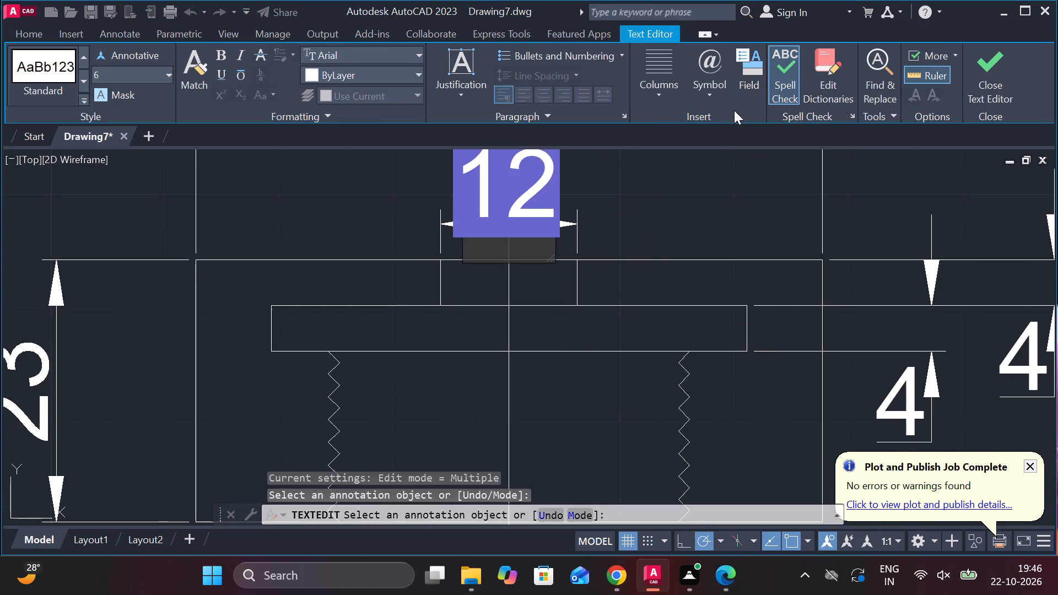
pyautogui.click(718, 99)
pyautogui.click(722, 164)
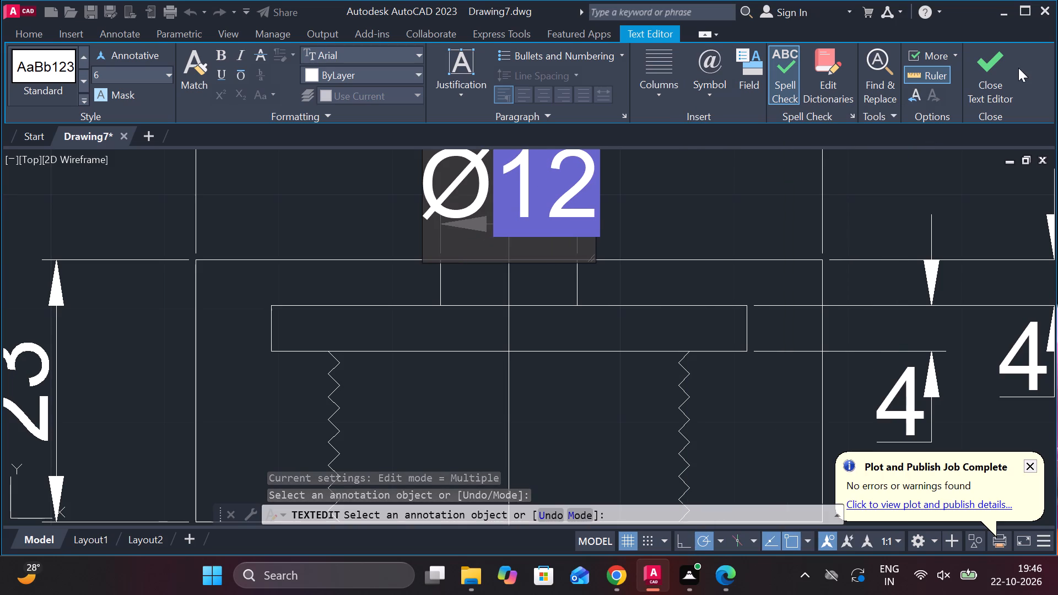
pyautogui.click(996, 68)
pyautogui.scroll(-1, 647, 216)
pyautogui.scroll(-2, 647, 275)
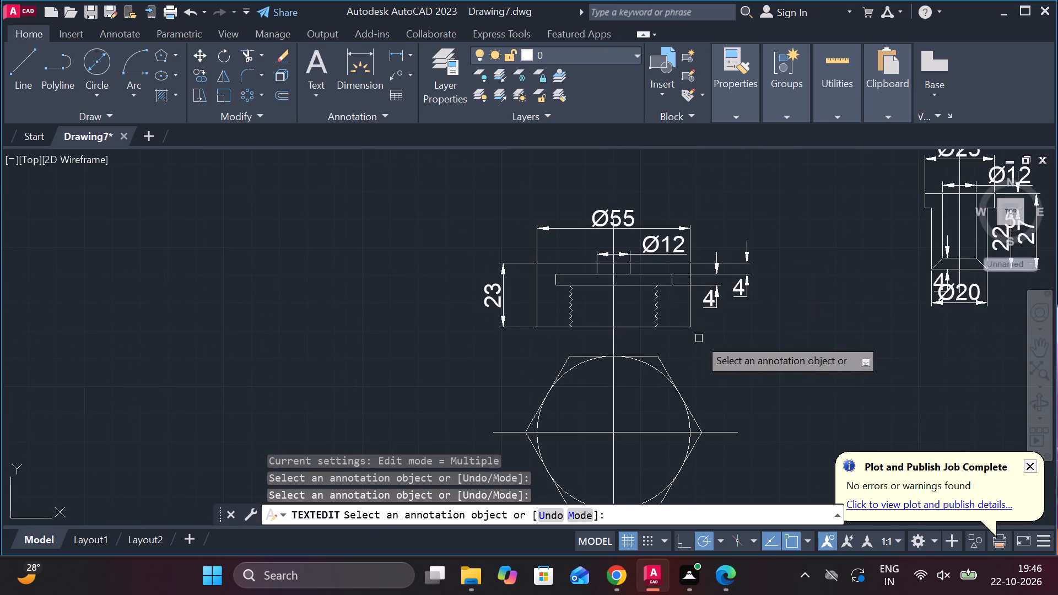
pyautogui.moveTo(684, 338); pyautogui.dragTo(582, 274, button='middle')
pyautogui.moveTo(575, 336); pyautogui.dragTo(533, 318, button='middle')
pyautogui.press('Escape')
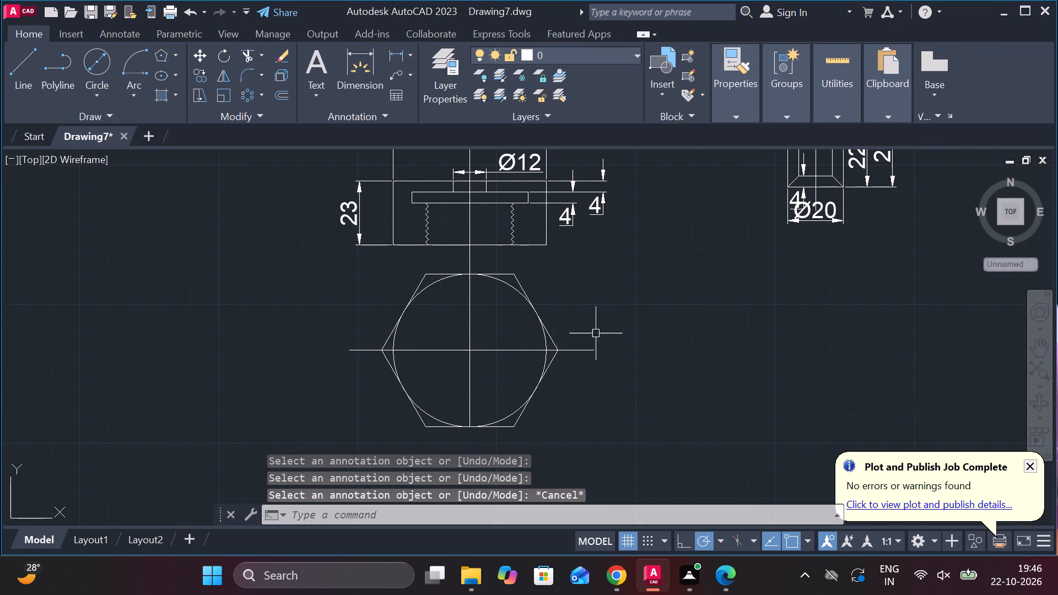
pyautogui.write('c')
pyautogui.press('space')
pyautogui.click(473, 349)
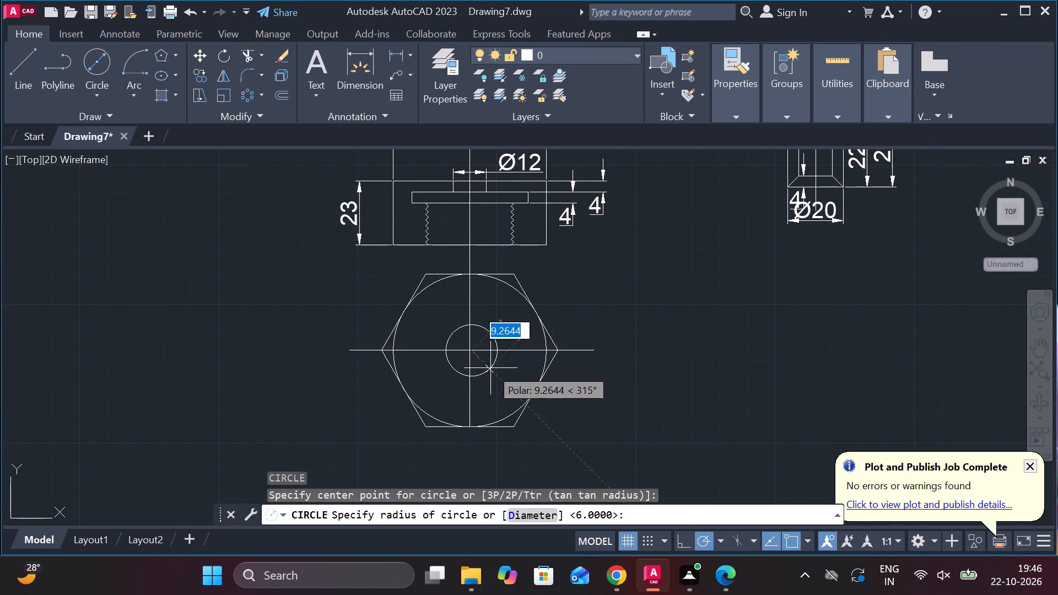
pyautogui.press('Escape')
# Draw a 12-unit diameter circle centred on the hexagon view's centreline intersection.
pyautogui.write('c')
pyautogui.press('space')
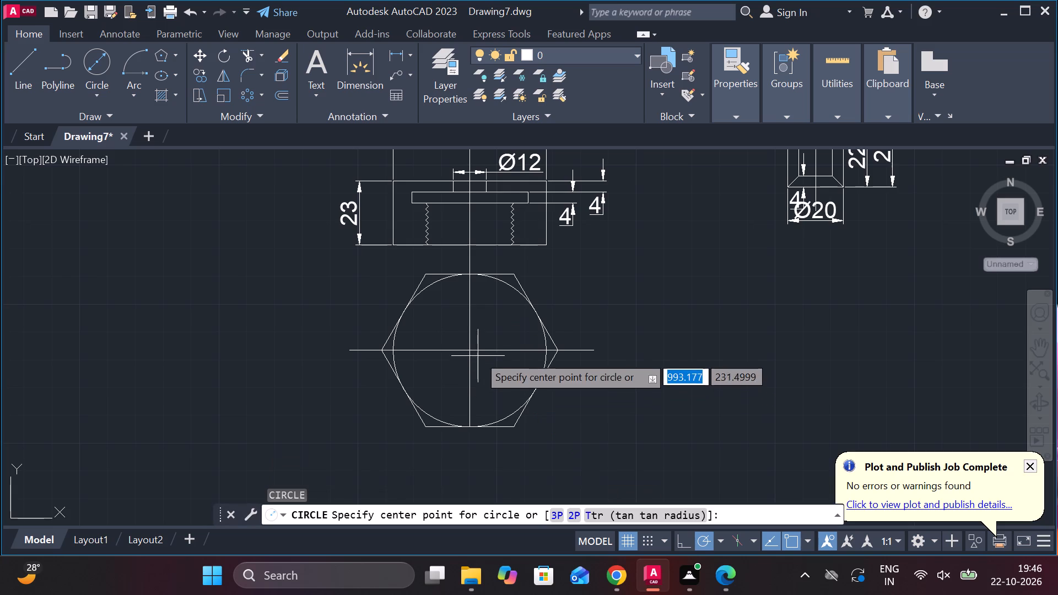
pyautogui.scroll(2, 476, 349)
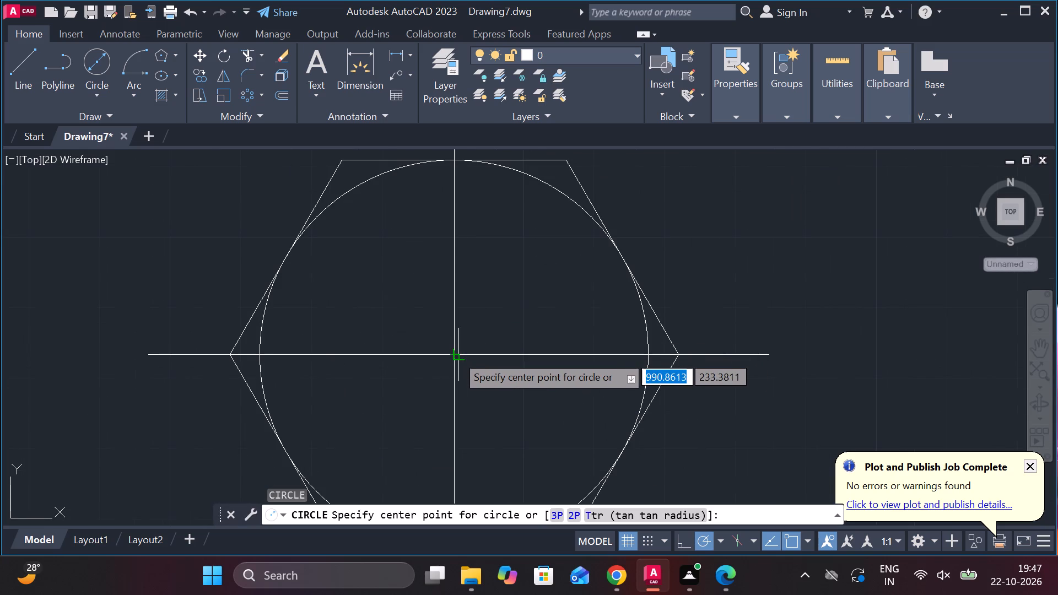
pyautogui.click(454, 355)
pyautogui.write('d 2')
pyautogui.press('BackSpace')
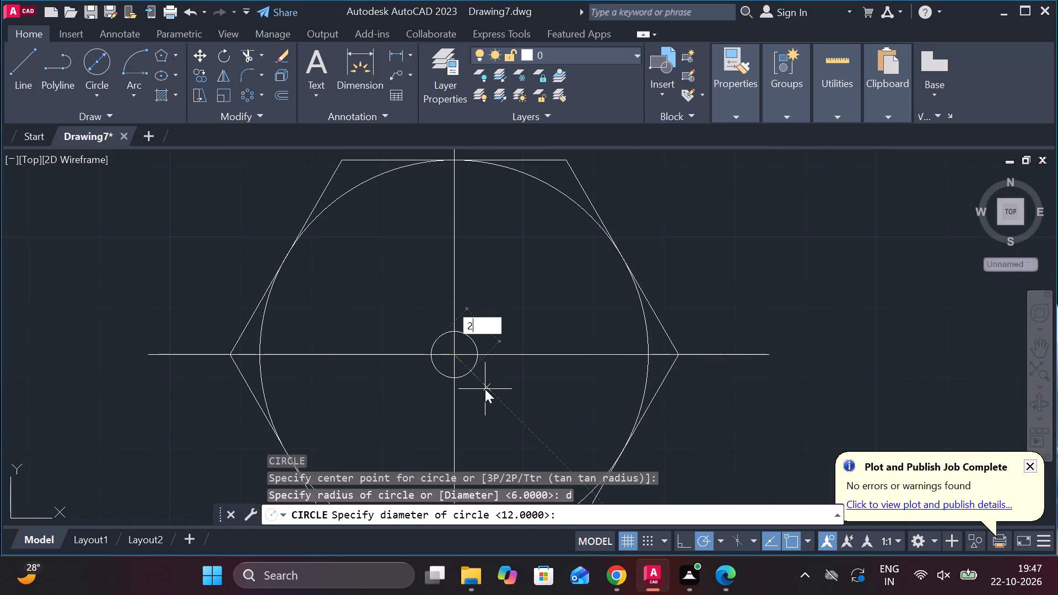
pyautogui.write('12')
pyautogui.press('Return')
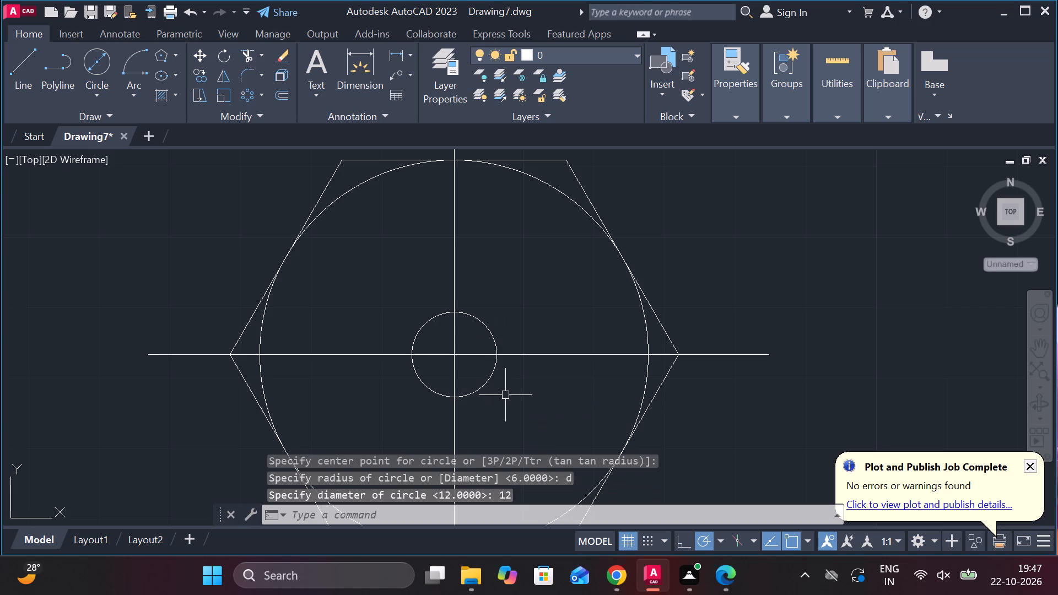
# Add a horizontal linear dimension across the small central circle of the hexagon view, placed just above the circle.
pyautogui.click(409, 51)
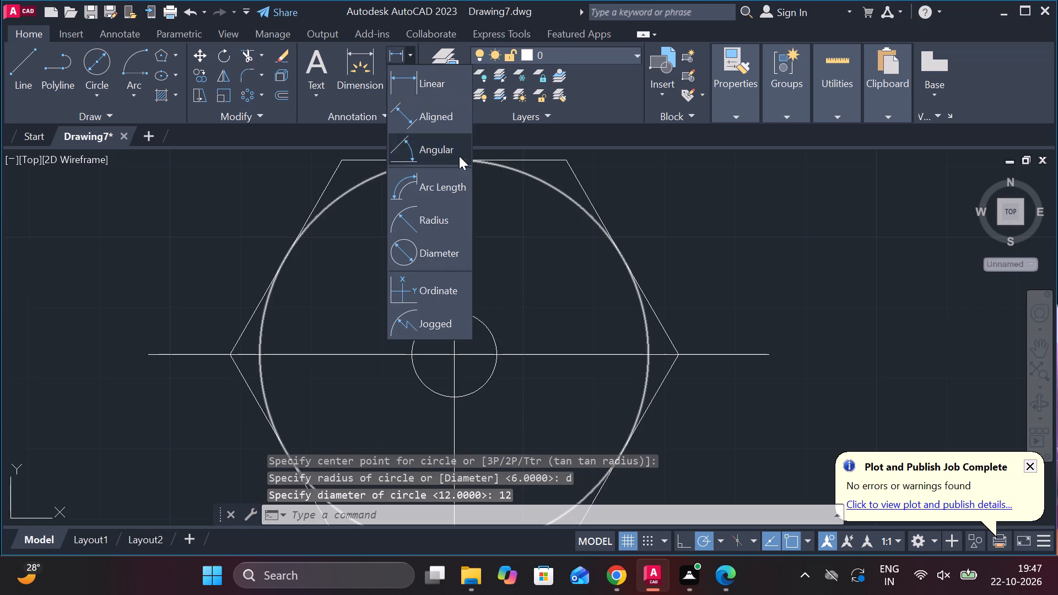
pyautogui.click(423, 84)
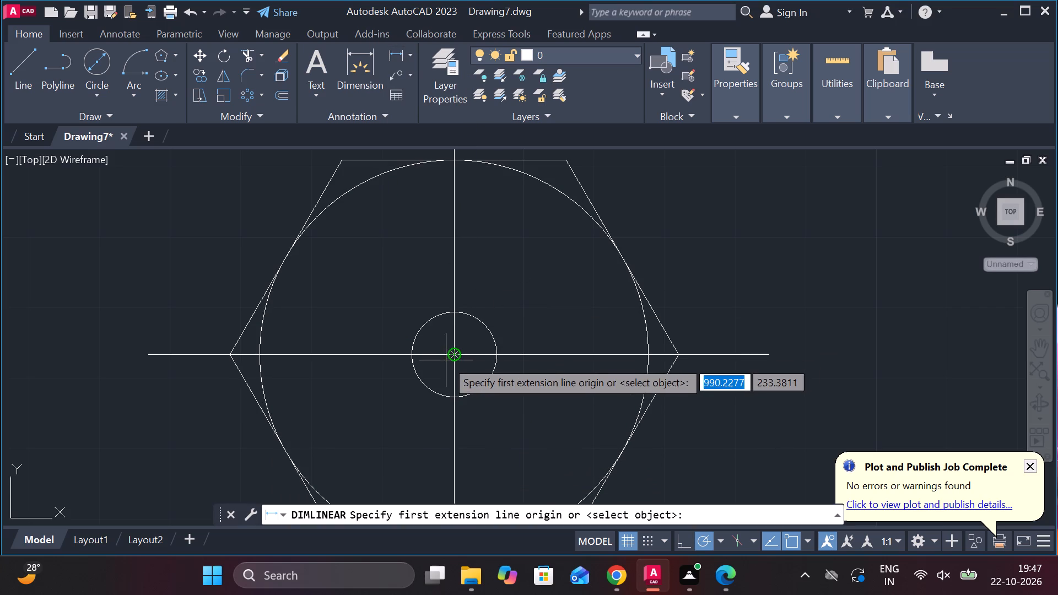
pyautogui.click(417, 352)
pyautogui.click(492, 351)
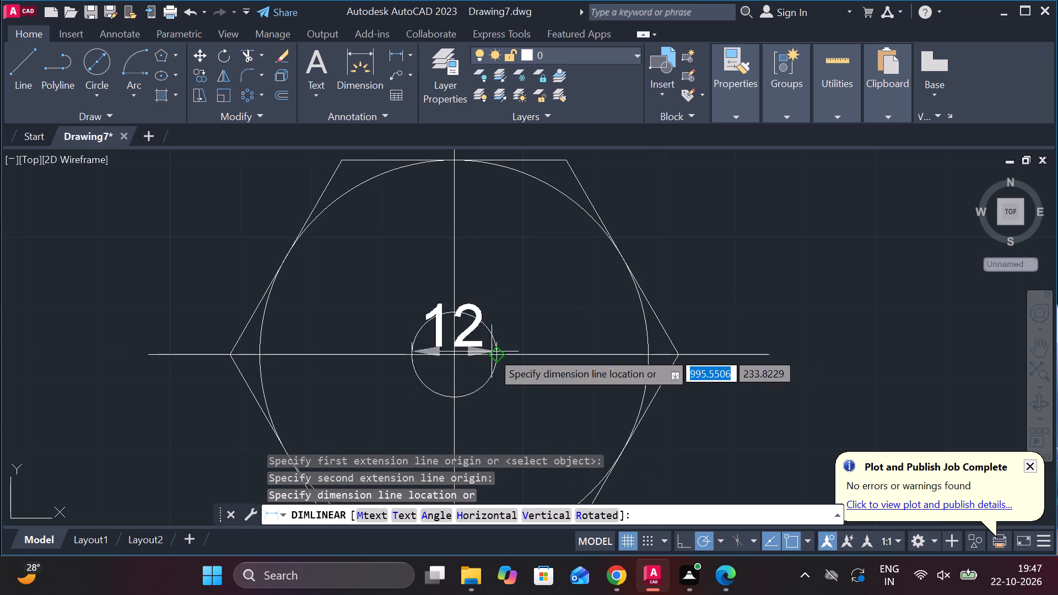
pyautogui.click(508, 290)
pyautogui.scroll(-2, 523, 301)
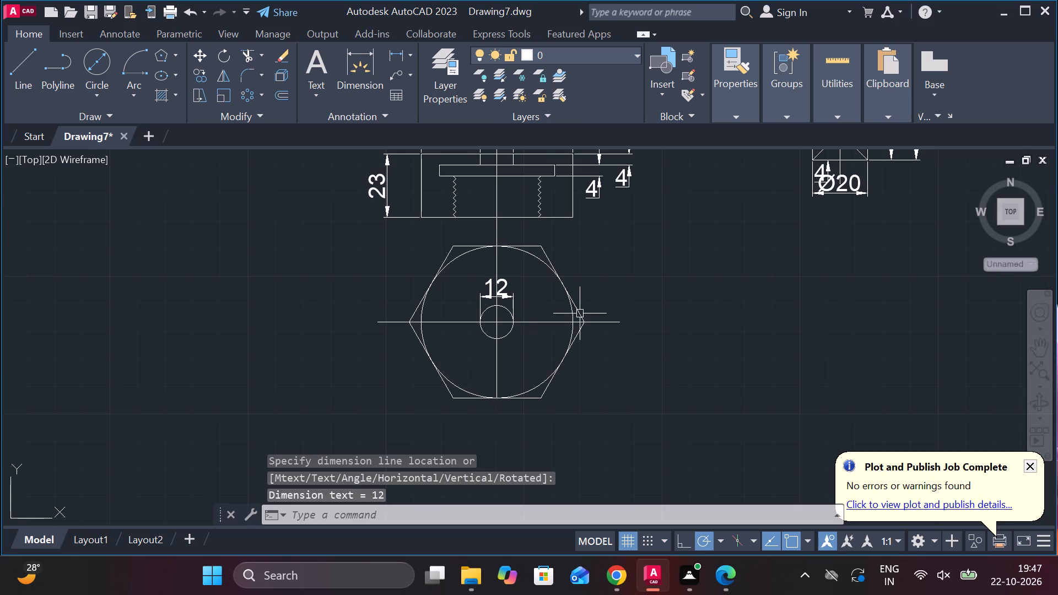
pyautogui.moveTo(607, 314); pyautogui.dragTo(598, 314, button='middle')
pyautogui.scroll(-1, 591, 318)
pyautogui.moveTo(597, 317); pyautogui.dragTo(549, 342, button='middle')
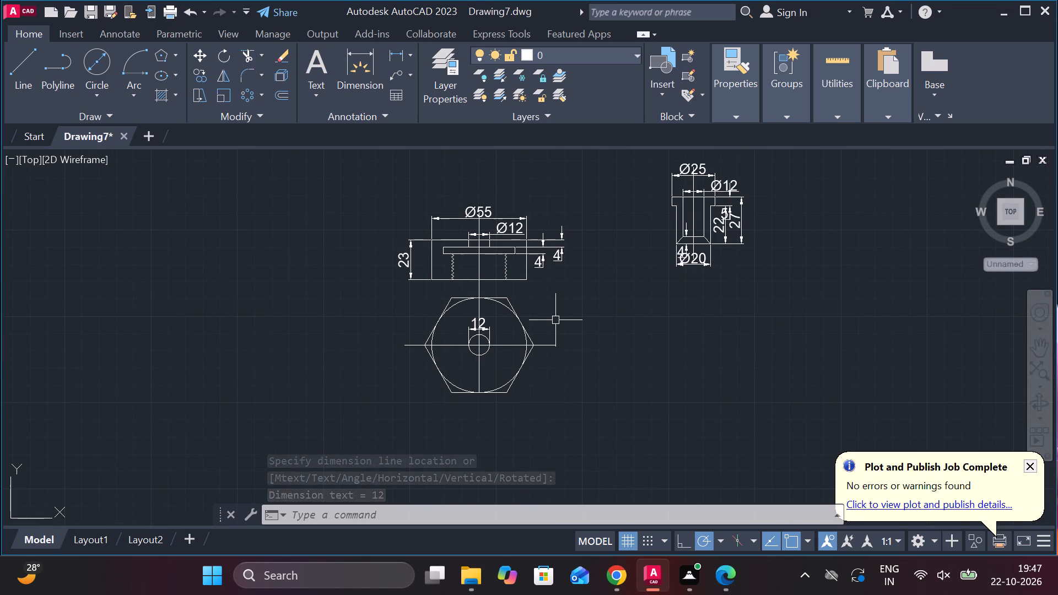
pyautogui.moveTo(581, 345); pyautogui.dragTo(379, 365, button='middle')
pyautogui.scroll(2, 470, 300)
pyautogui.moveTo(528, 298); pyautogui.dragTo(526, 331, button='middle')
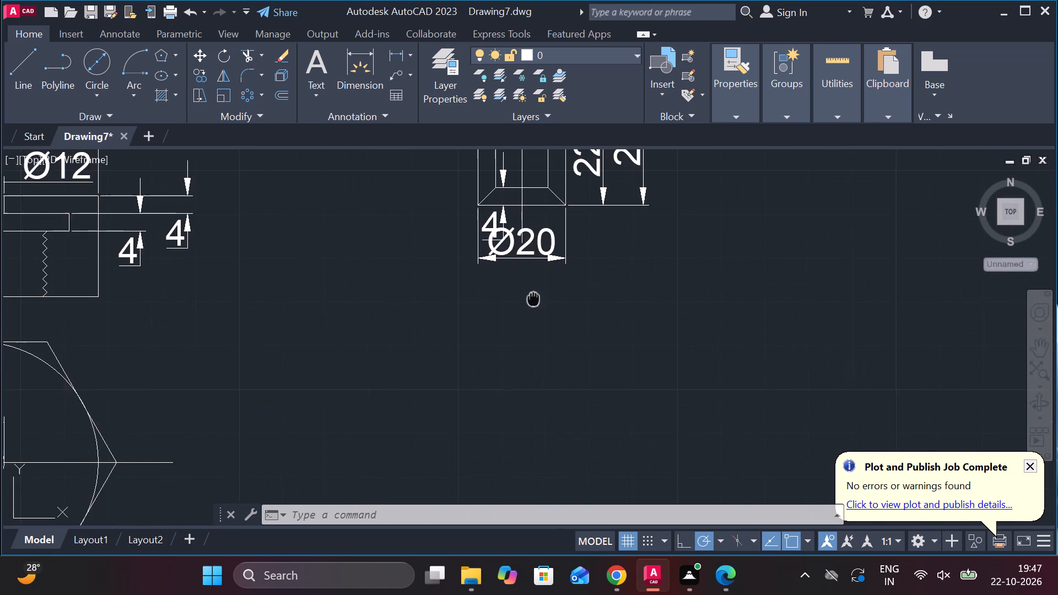
# Hatch both cut walls of the flanged bushing's section view with the ANSI31 pattern at scale 0.4.
pyautogui.moveTo(526, 331); pyautogui.dragTo(506, 370, button='middle')
pyautogui.moveTo(509, 333); pyautogui.dragTo(542, 449, button='middle')
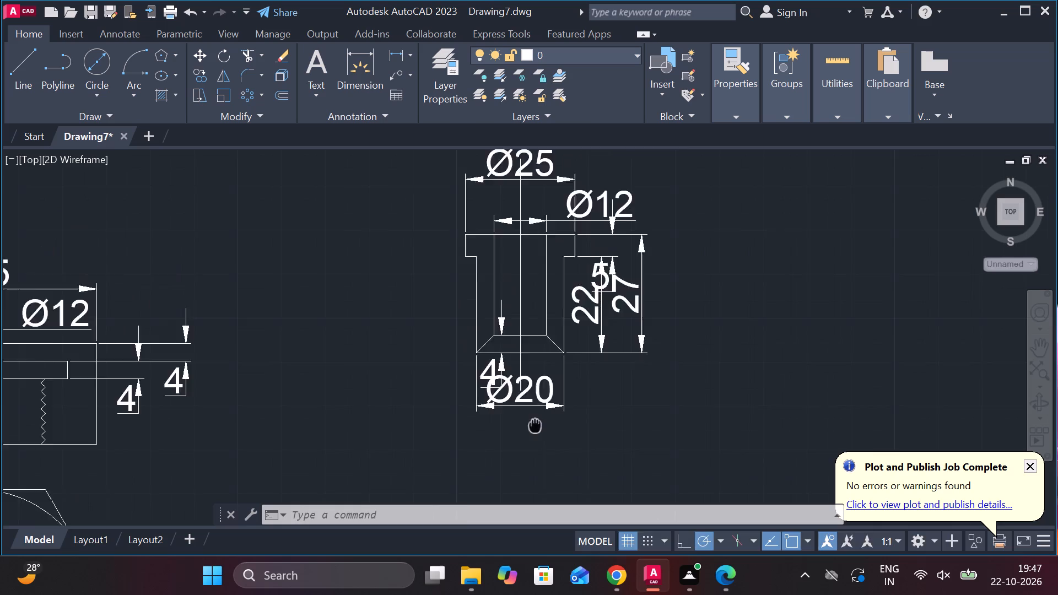
pyautogui.moveTo(542, 449); pyautogui.dragTo(542, 446, button='middle')
pyautogui.click(169, 94)
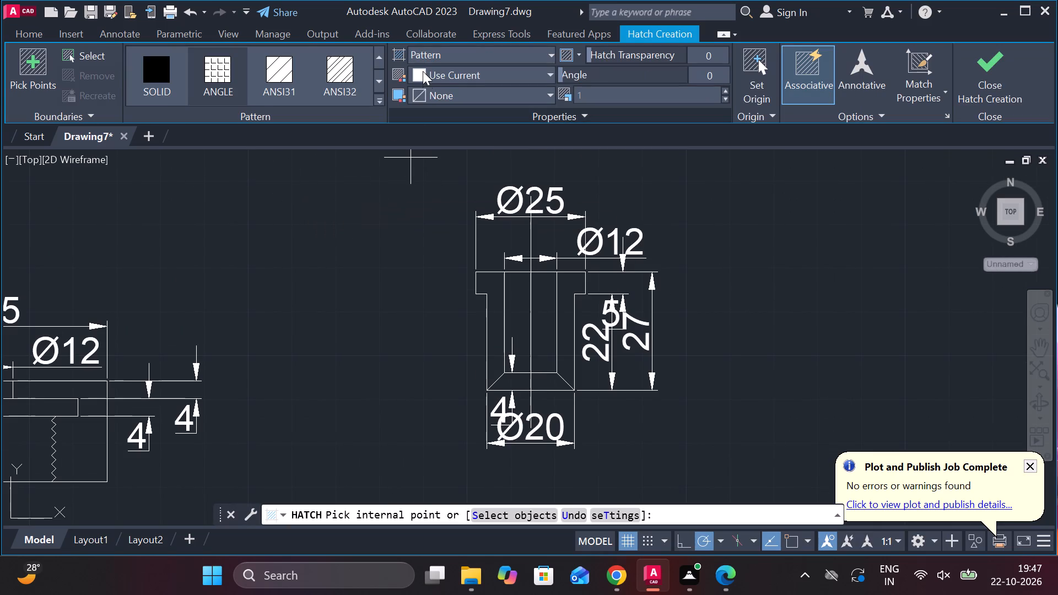
pyautogui.click(379, 88)
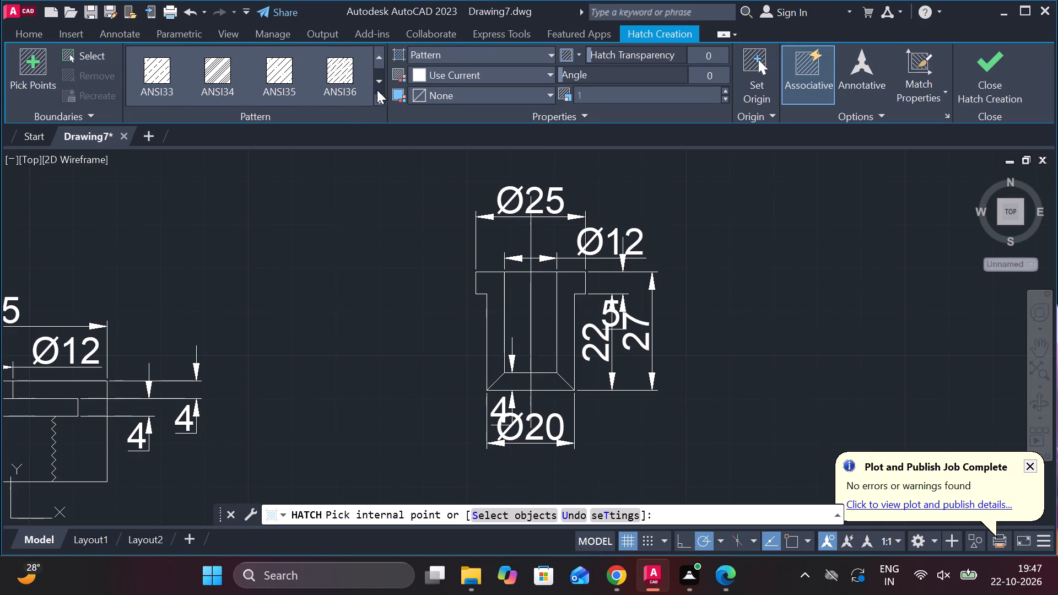
pyautogui.click(383, 77)
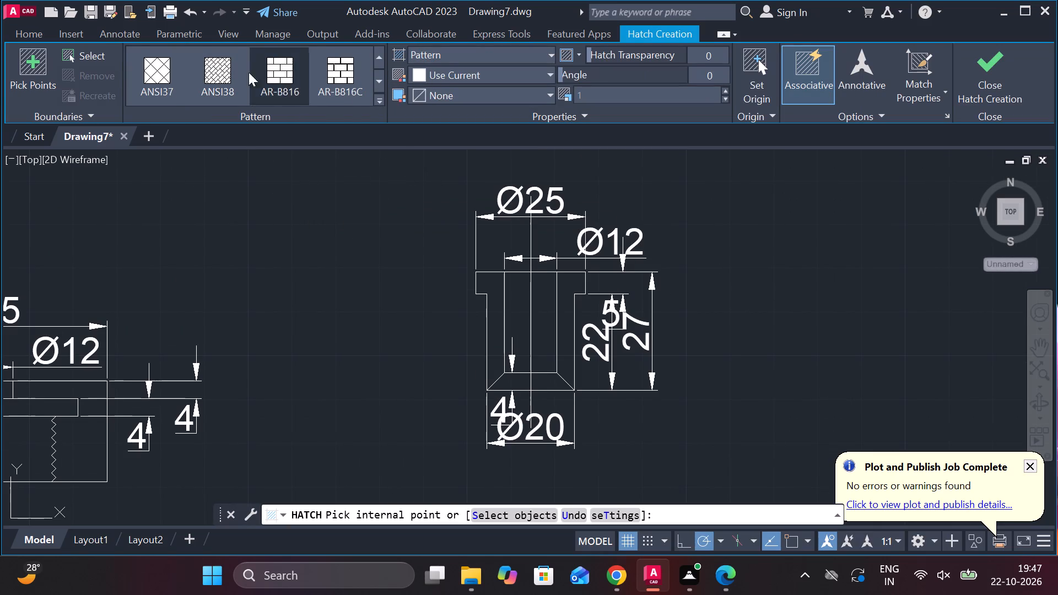
pyautogui.click(384, 60)
pyautogui.click(384, 60)
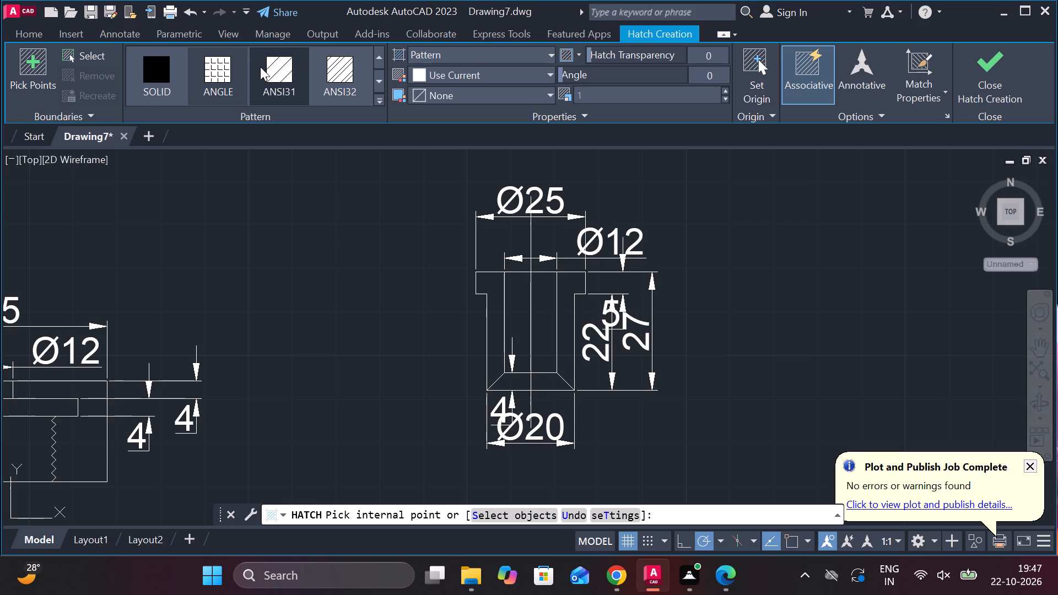
pyautogui.click(260, 67)
pyautogui.moveTo(691, 98); pyautogui.dragTo(411, 91)
pyautogui.write('.4')
pyautogui.press('Return')
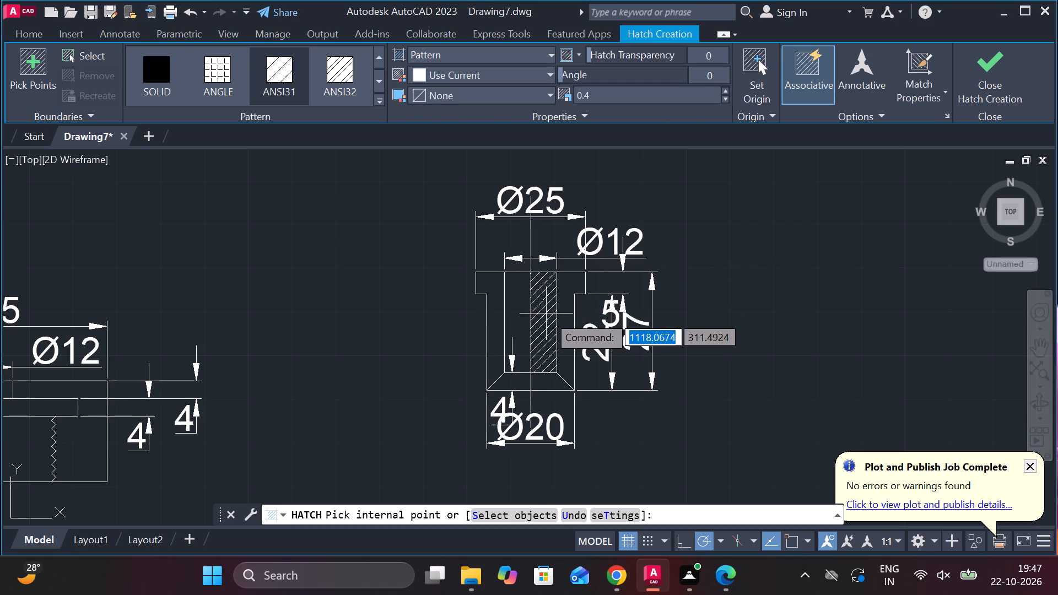
pyautogui.click(570, 328)
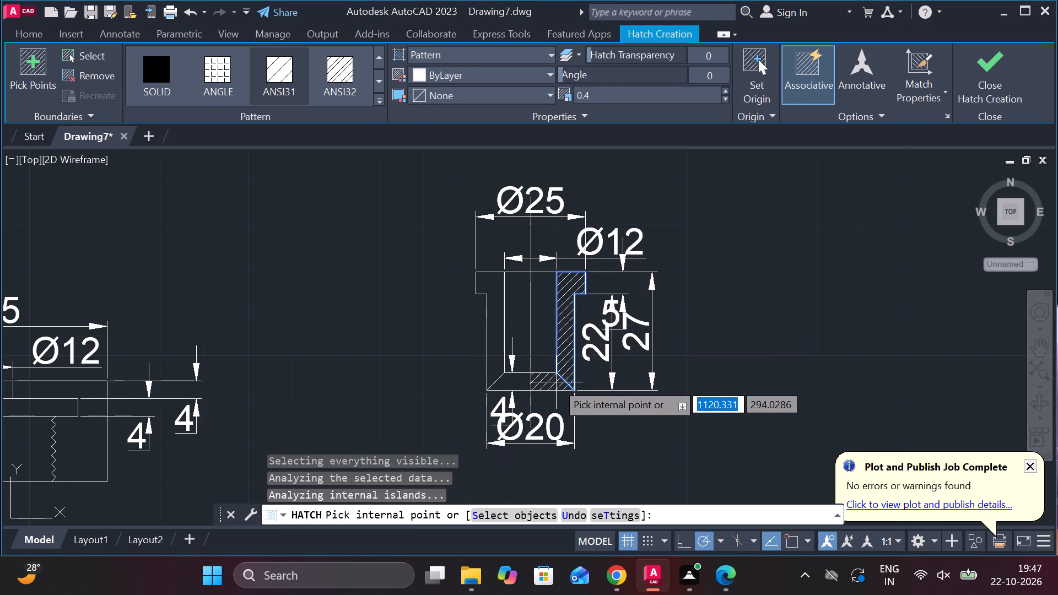
pyautogui.click(493, 312)
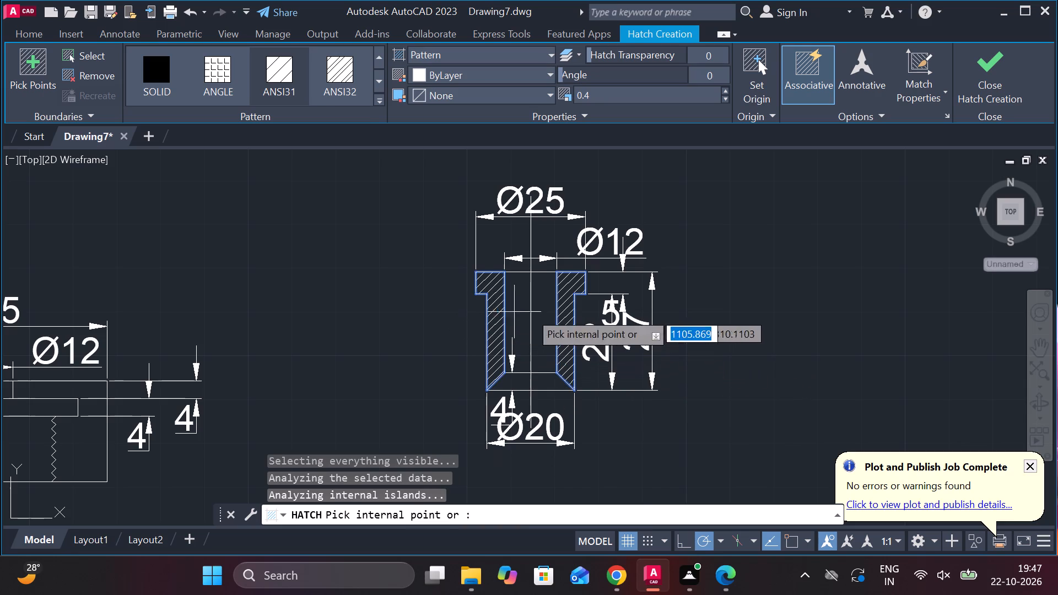
pyautogui.click(1008, 86)
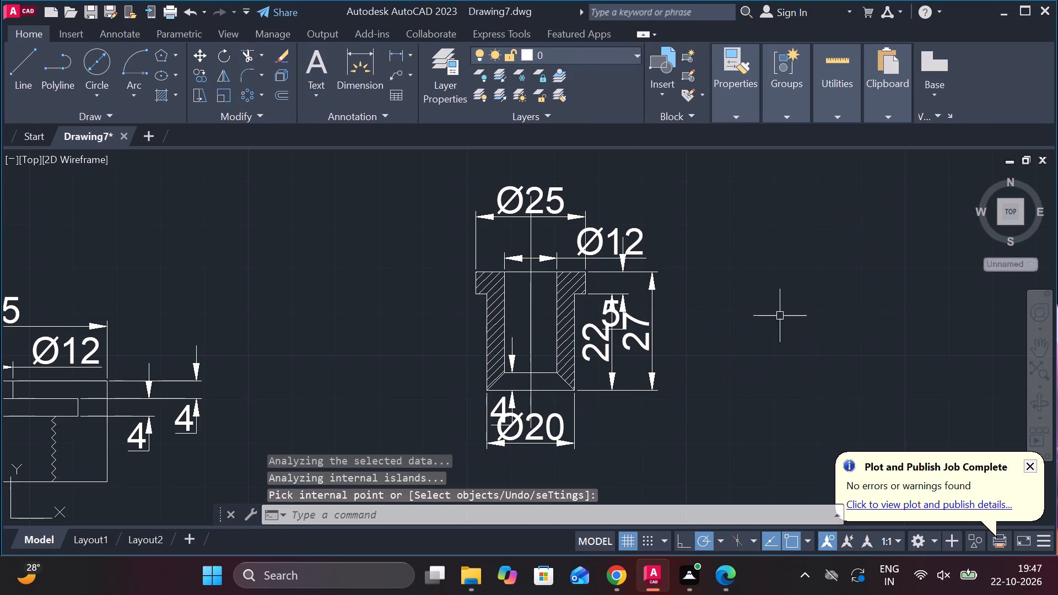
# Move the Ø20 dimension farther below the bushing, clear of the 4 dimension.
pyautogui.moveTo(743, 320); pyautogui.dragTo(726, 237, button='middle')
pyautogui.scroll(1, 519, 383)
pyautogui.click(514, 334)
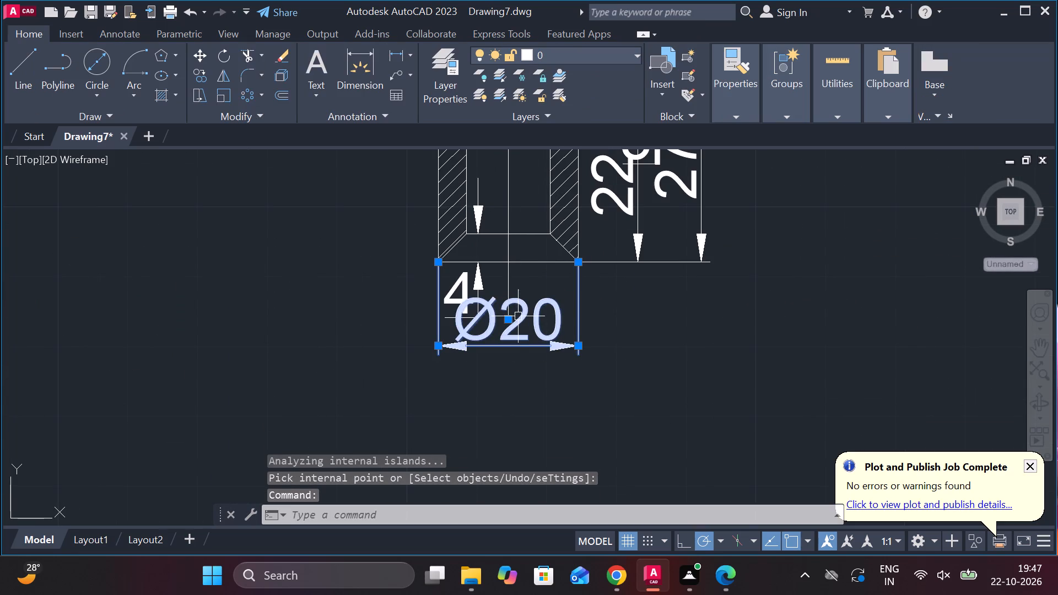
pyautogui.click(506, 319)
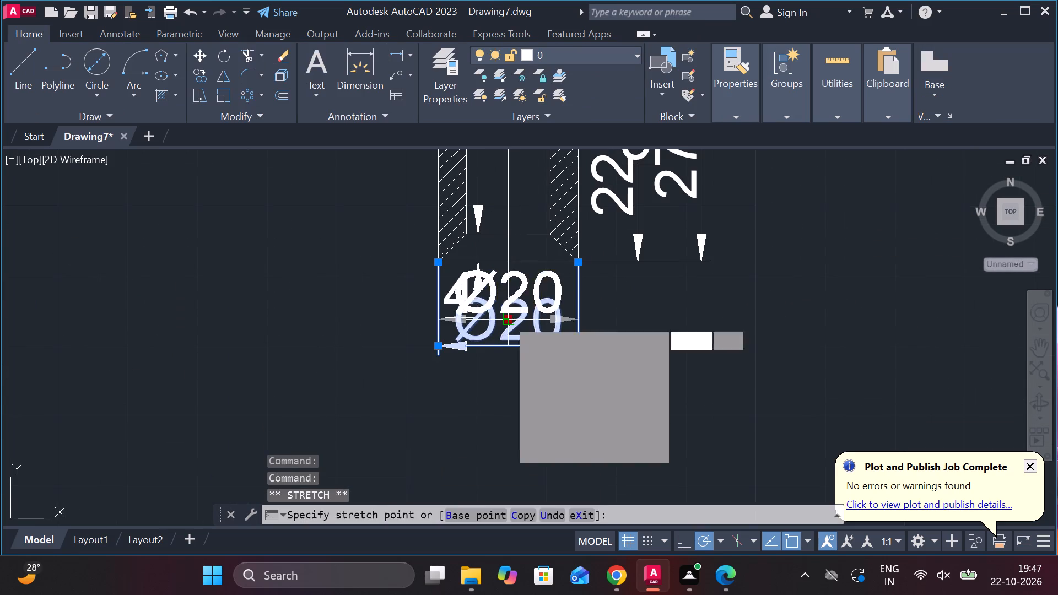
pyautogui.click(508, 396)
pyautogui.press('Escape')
# Move the 4 chamfer-height dimension about 10 units left, outside the bushing's left wall.
pyautogui.click(478, 283)
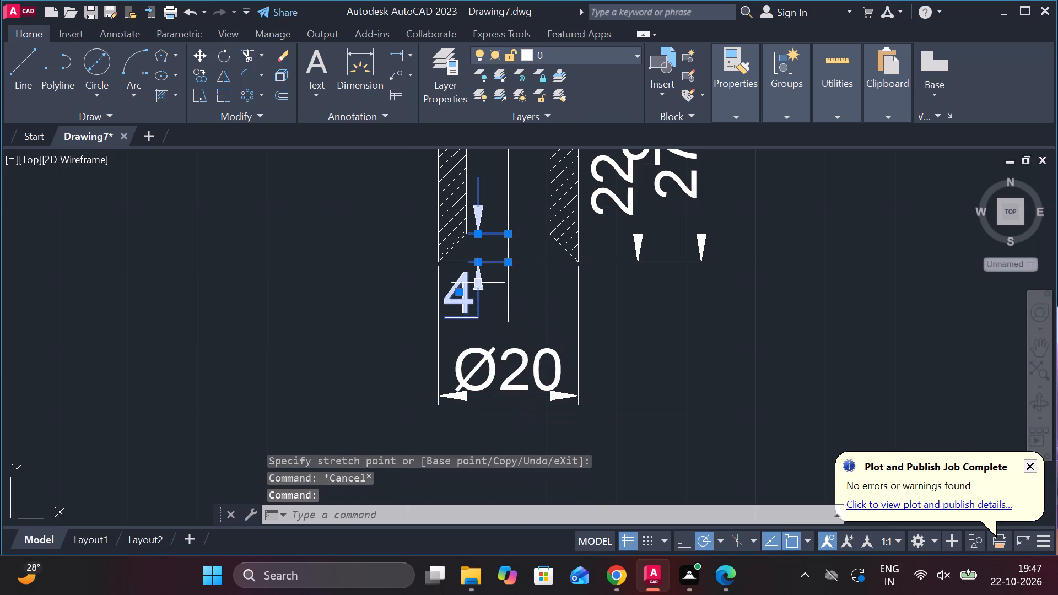
pyautogui.click(461, 293)
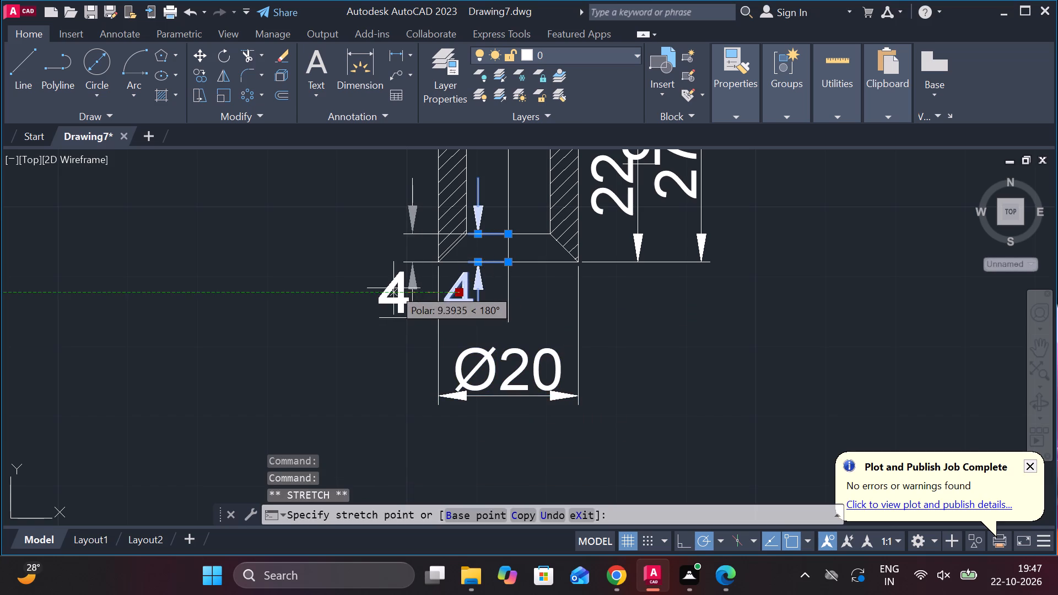
pyautogui.click(392, 287)
pyautogui.press('Escape')
# Move the Ø20 dimension back up closer to the bushing's bottom edge.
pyautogui.click(494, 390)
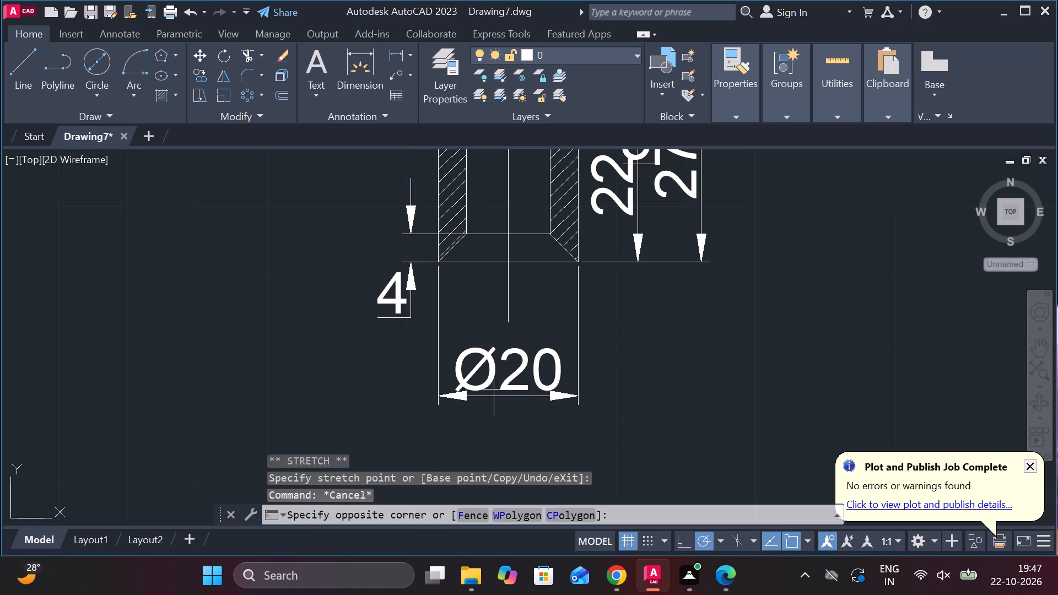
pyautogui.click(520, 365)
pyautogui.click(519, 376)
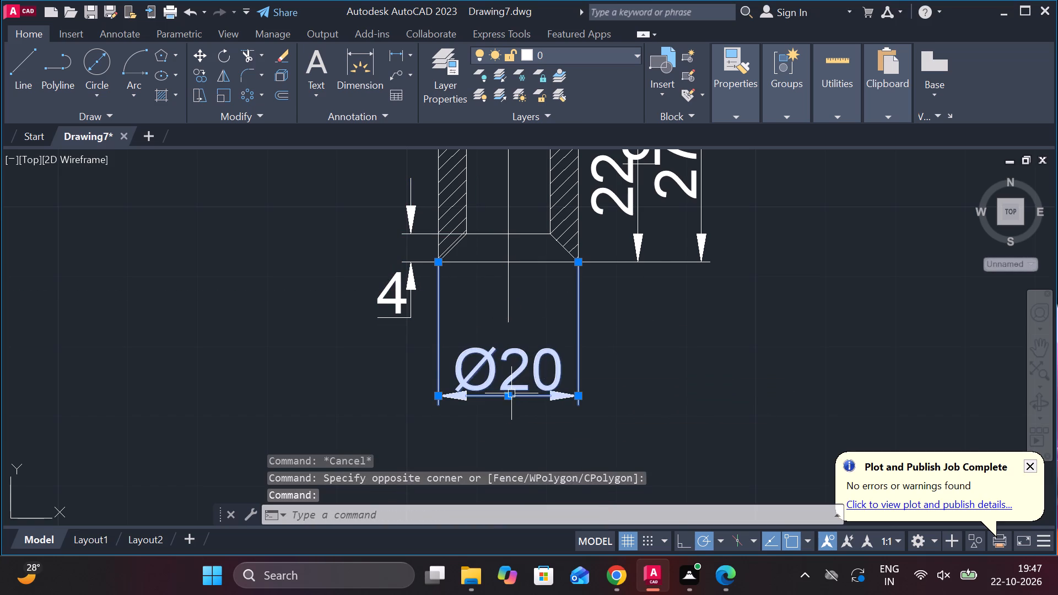
pyautogui.click(510, 396)
pyautogui.click(514, 348)
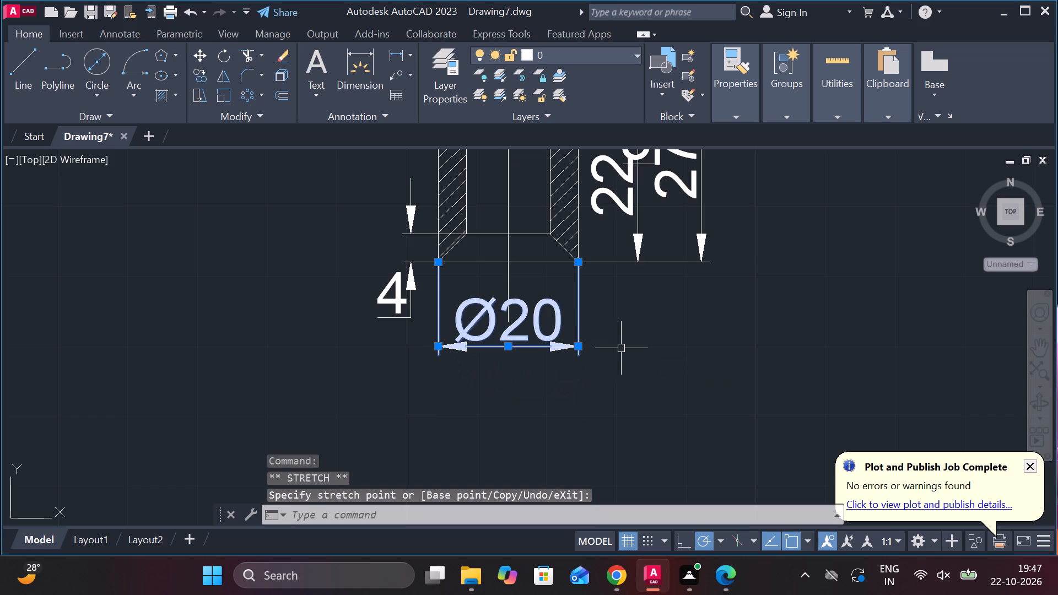
pyautogui.press('Escape')
# Move the 27 overall height dimension about 12 units farther right of the bushing.
pyautogui.moveTo(625, 348); pyautogui.dragTo(548, 474, button='middle')
pyautogui.click(613, 282)
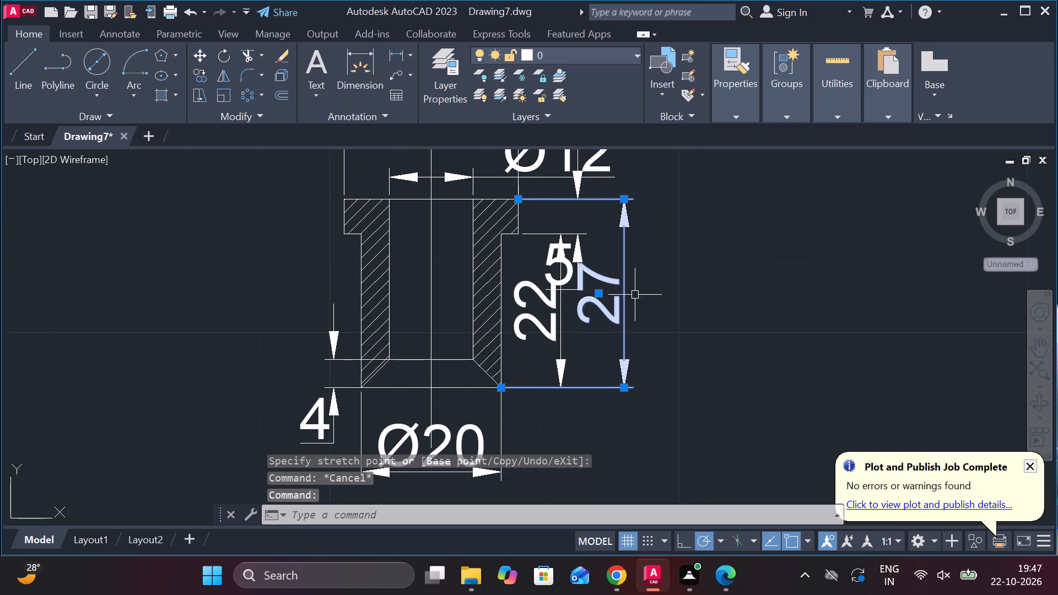
pyautogui.click(598, 296)
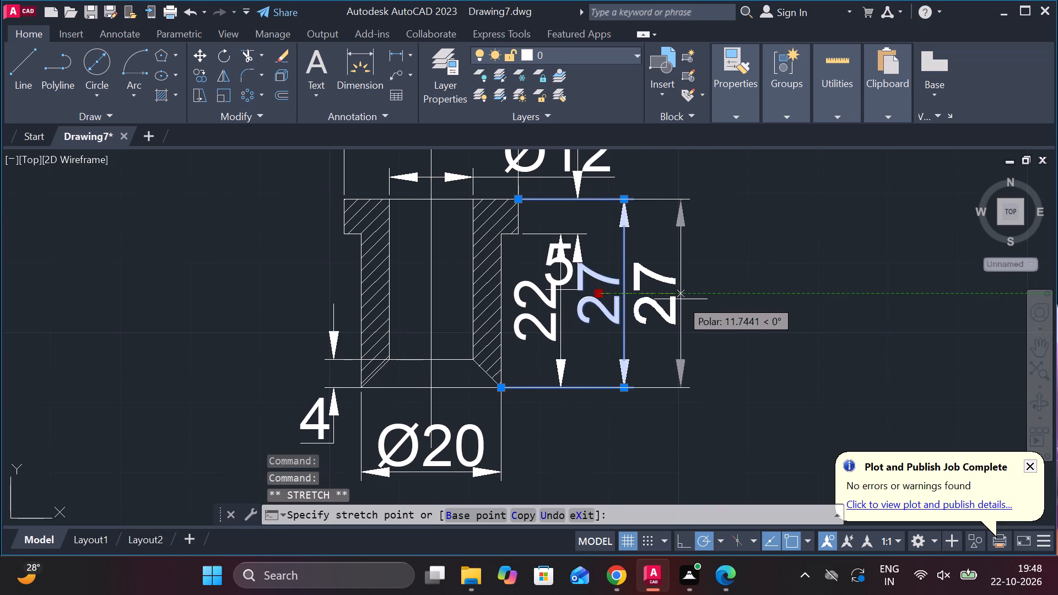
pyautogui.click(681, 299)
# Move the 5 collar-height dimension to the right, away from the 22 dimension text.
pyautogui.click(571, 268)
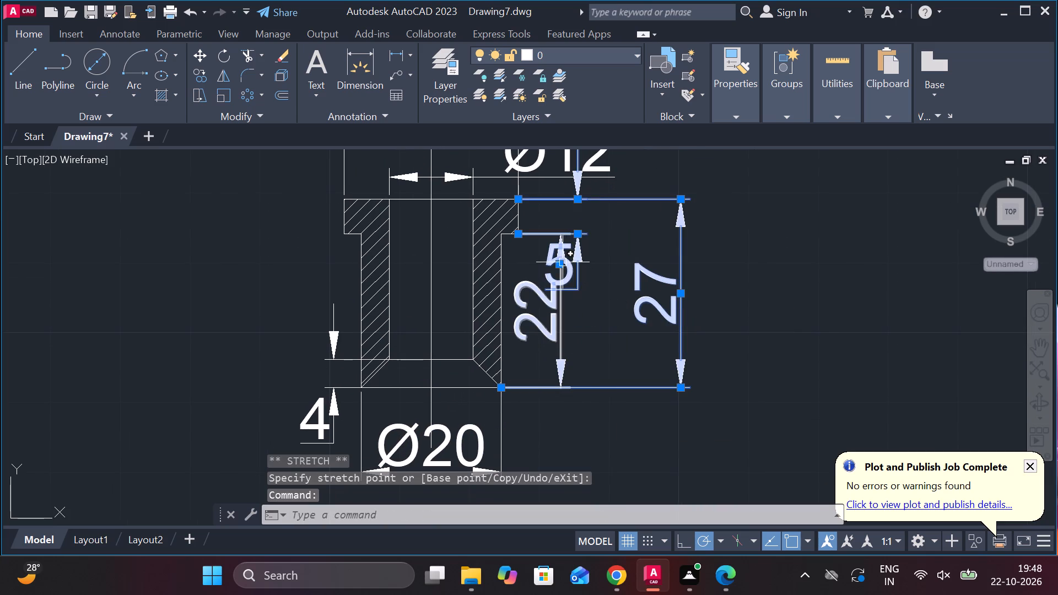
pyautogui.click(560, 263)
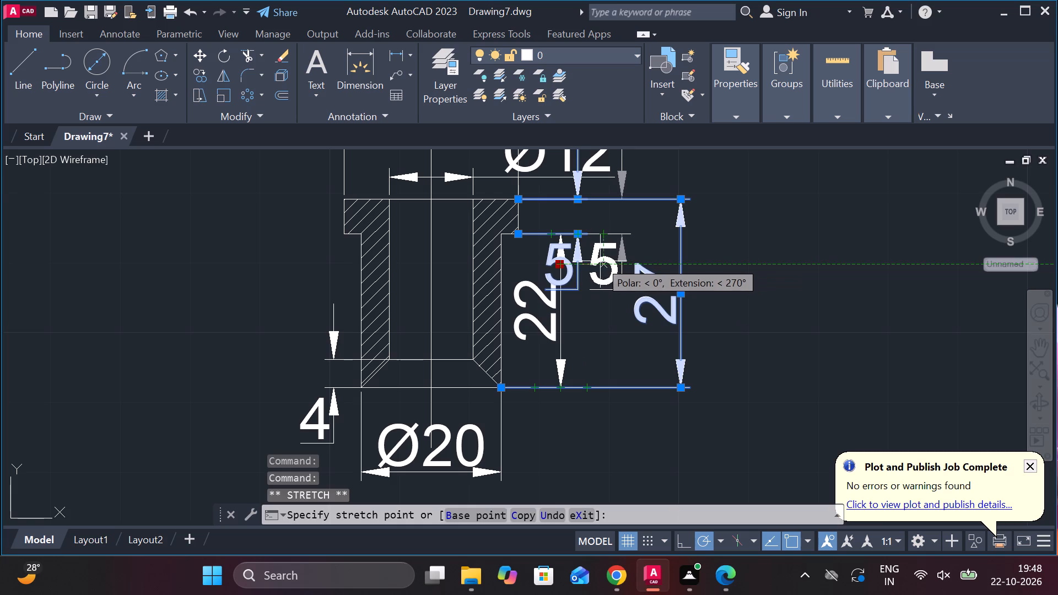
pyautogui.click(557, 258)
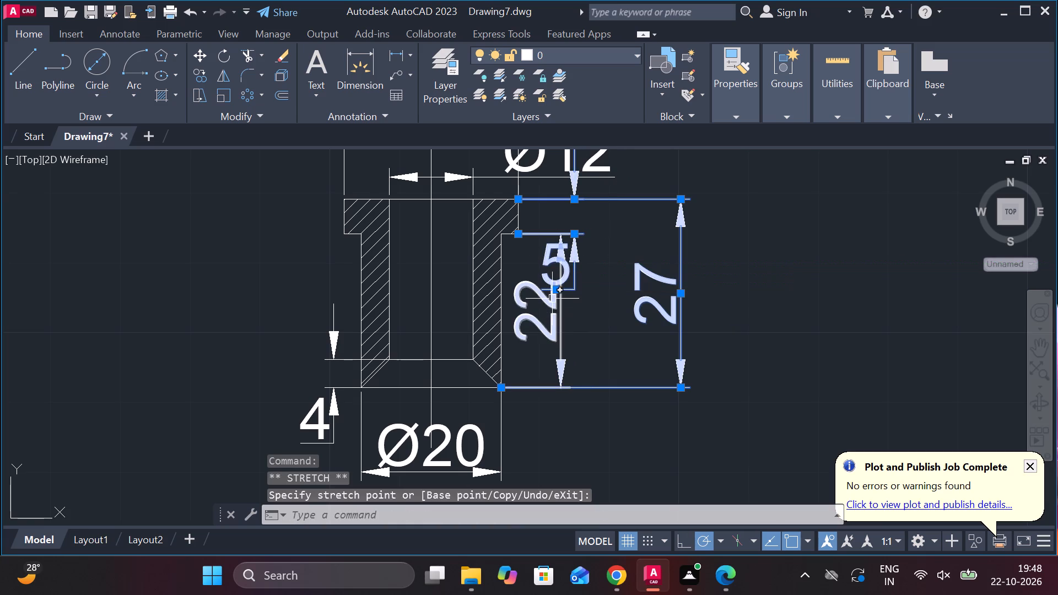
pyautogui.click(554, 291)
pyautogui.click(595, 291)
# Move the bushing's 22 shank-length dimension to the right, between the shank and the 27 dimension.
pyautogui.click(555, 327)
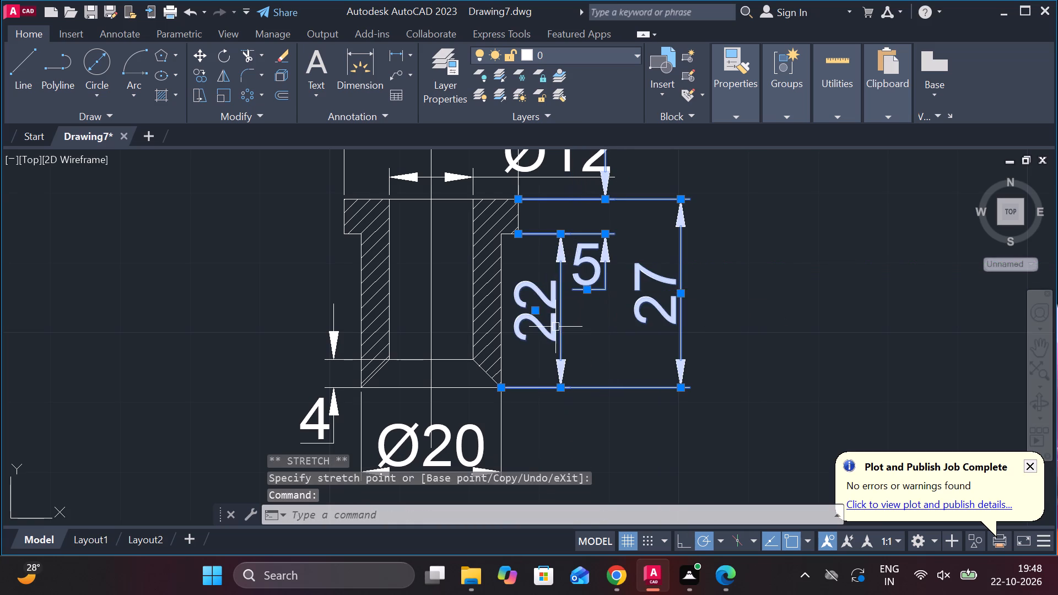
pyautogui.click(538, 309)
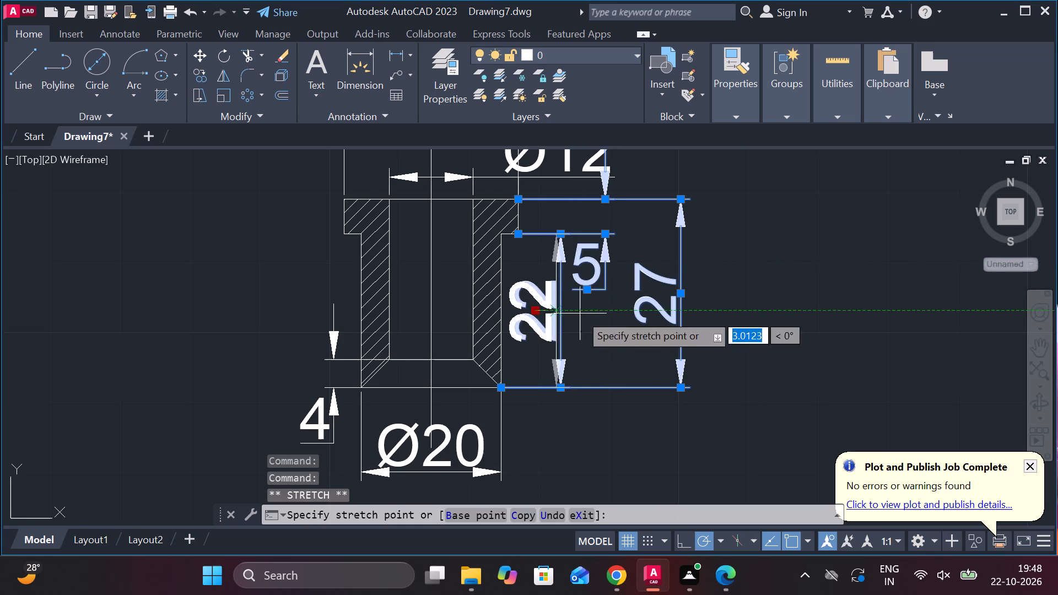
pyautogui.click(603, 322)
pyautogui.click(582, 248)
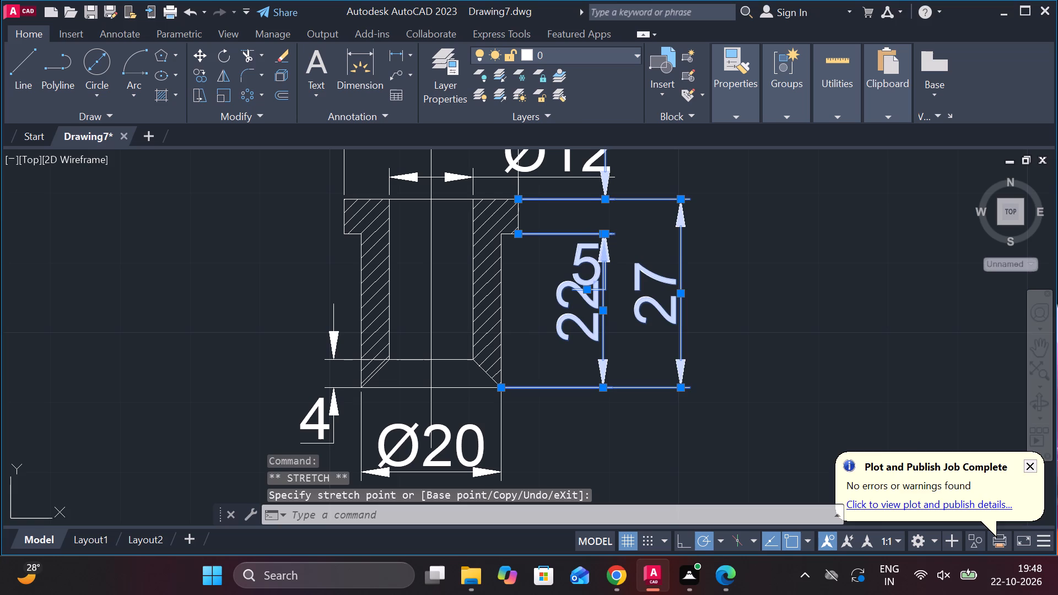
pyautogui.press('Escape')
# Move the 5 collar-height dimension left, close beside the bushing's shank and clear of the 22 dimension.
pyautogui.click(592, 247)
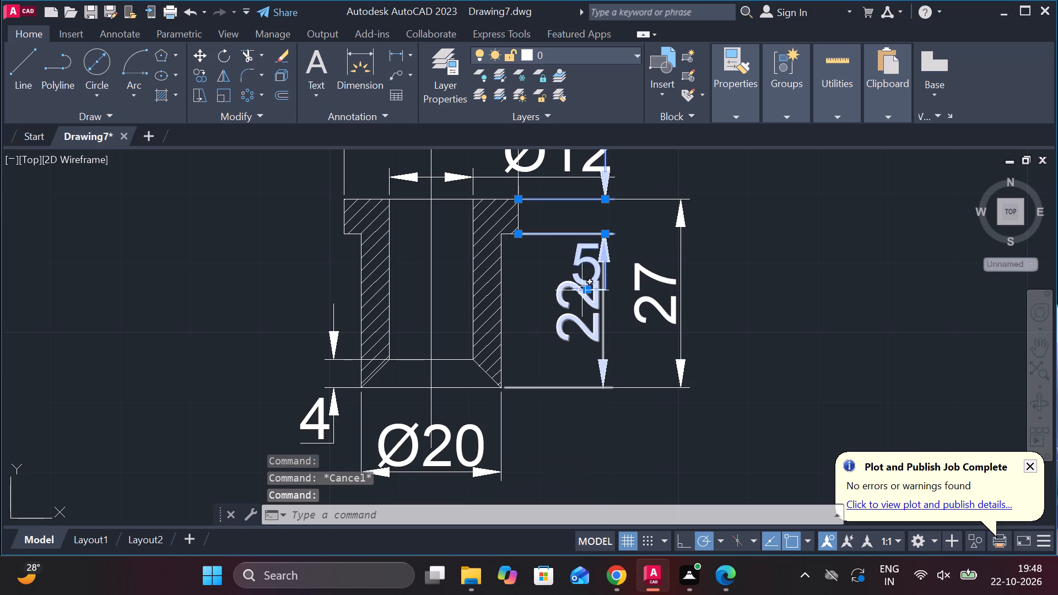
pyautogui.click(587, 290)
pyautogui.click(526, 291)
pyautogui.press('Escape')
# Move the Ø12 bore dimension upward and farther right, clear of the 5 dimension's arrow above the collar.
pyautogui.moveTo(623, 320); pyautogui.dragTo(623, 432, button='middle')
pyautogui.click(525, 258)
pyautogui.click(553, 266)
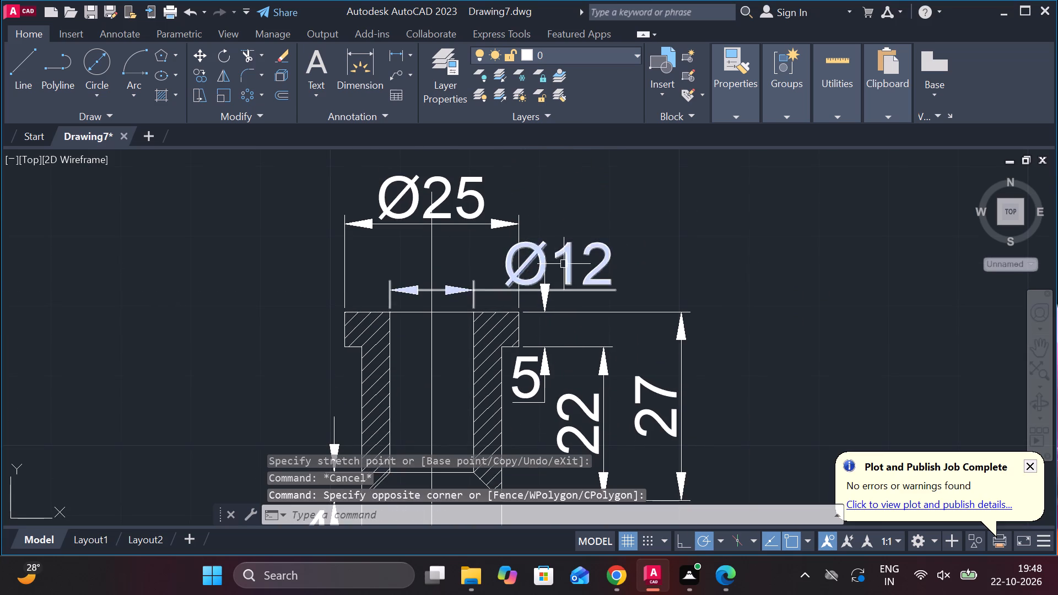
pyautogui.click(564, 264)
pyautogui.click(559, 262)
pyautogui.click(636, 264)
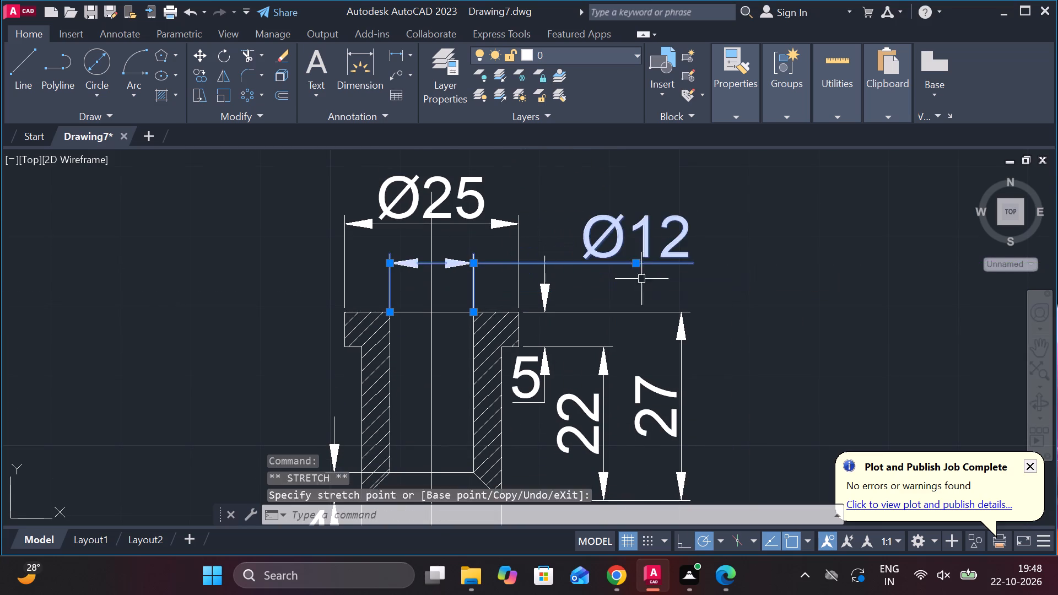
pyautogui.press('Escape')
# Hatch the cut flange and lower wall of the Ø160 casing view, on both sides of the vertical centreline, with the ANSI31 pattern.
pyautogui.scroll(-1, 680, 307)
pyautogui.moveTo(689, 332); pyautogui.dragTo(598, 290, button='middle')
pyautogui.scroll(-2, 639, 348)
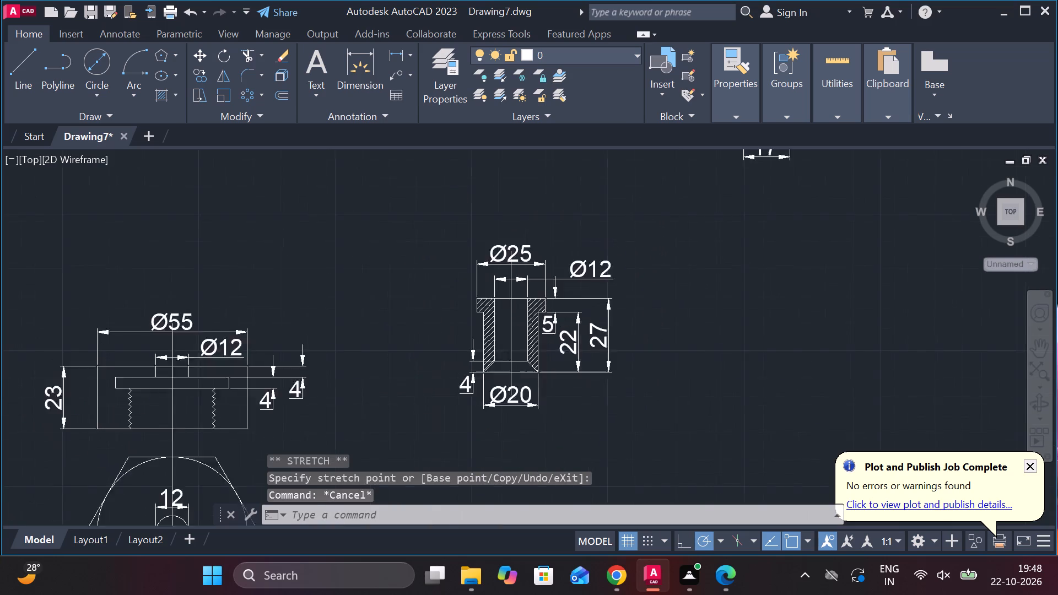
pyautogui.scroll(-2, 646, 364)
pyautogui.moveTo(547, 303); pyautogui.dragTo(593, 351, button='middle')
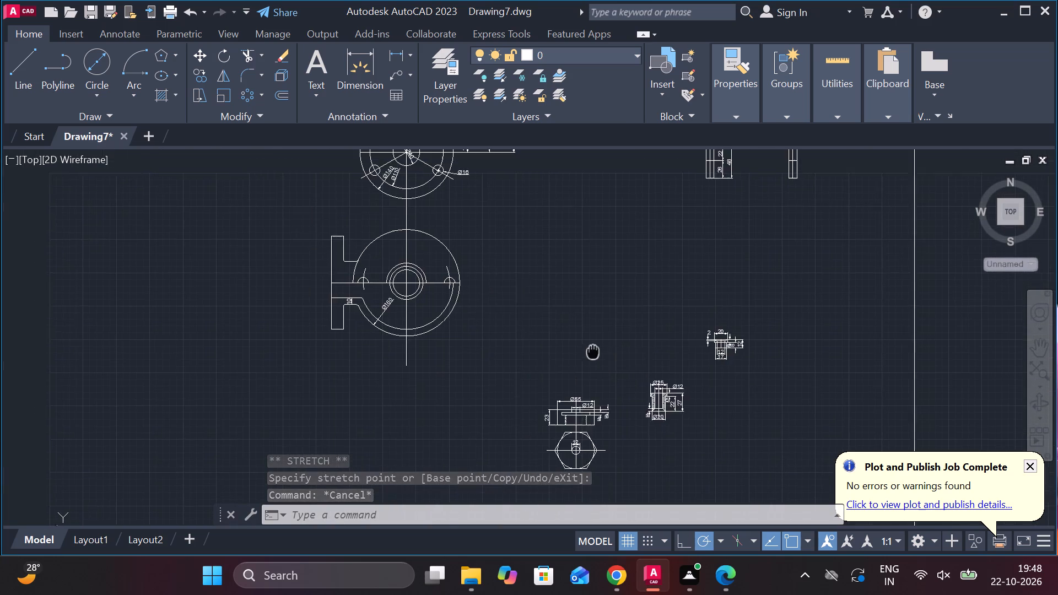
pyautogui.scroll(3, 408, 260)
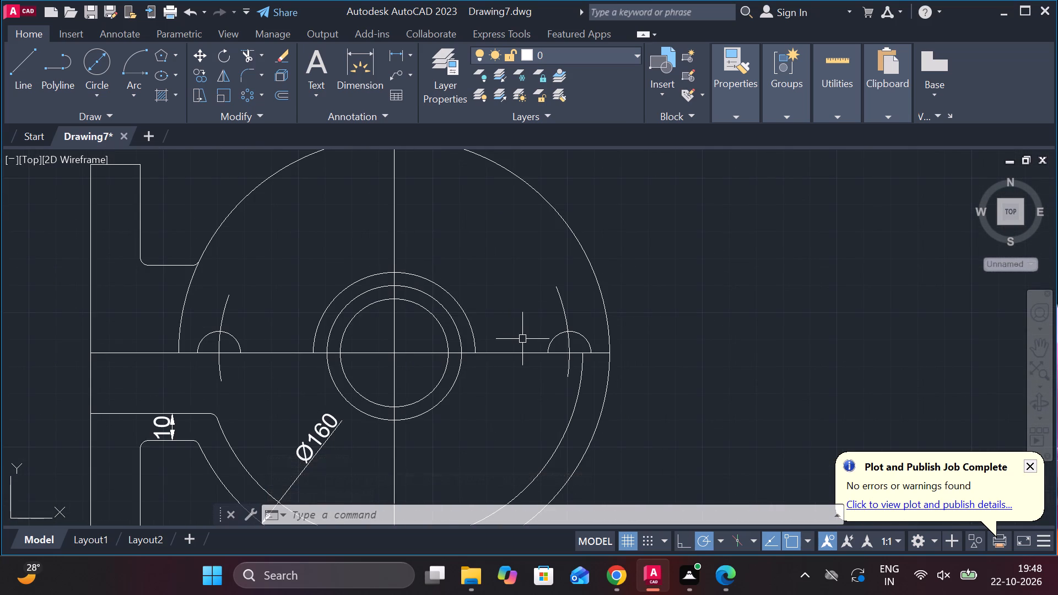
pyautogui.moveTo(570, 371); pyautogui.dragTo(586, 264, button='middle')
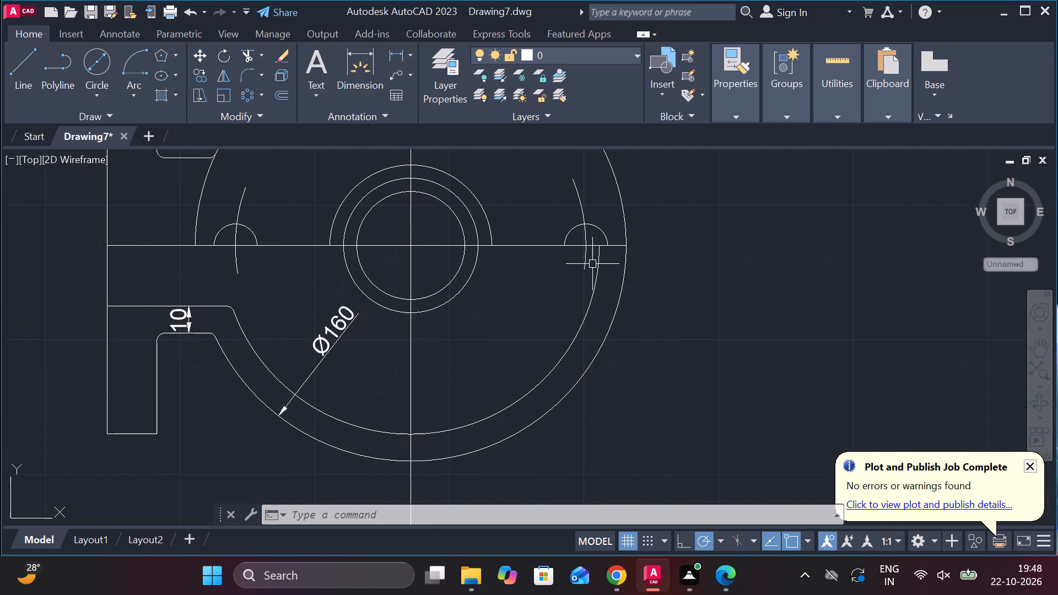
pyautogui.moveTo(492, 340); pyautogui.dragTo(561, 360, button='middle')
pyautogui.click(158, 88)
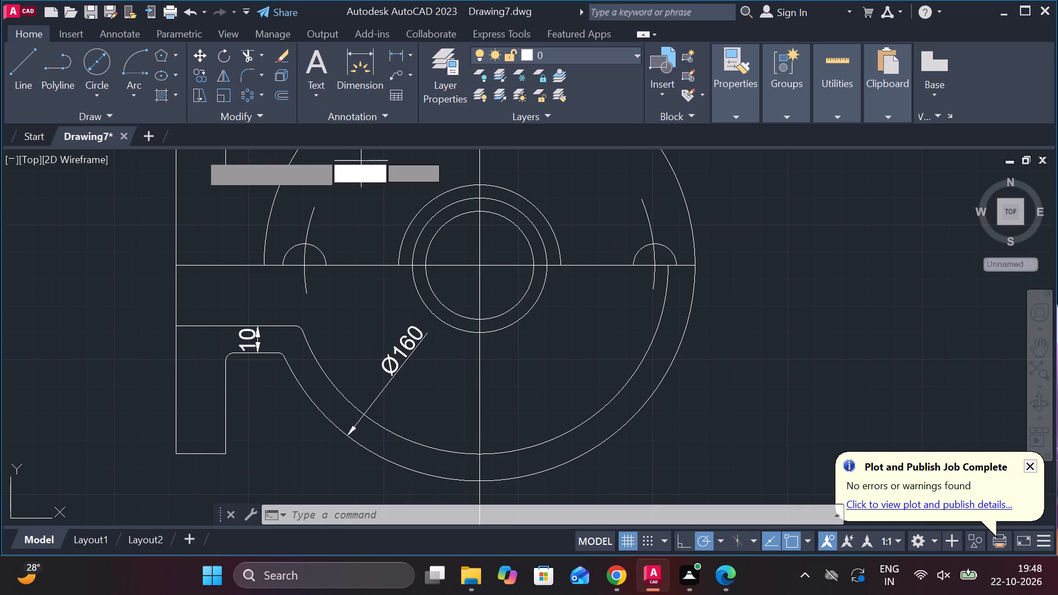
pyautogui.click(310, 373)
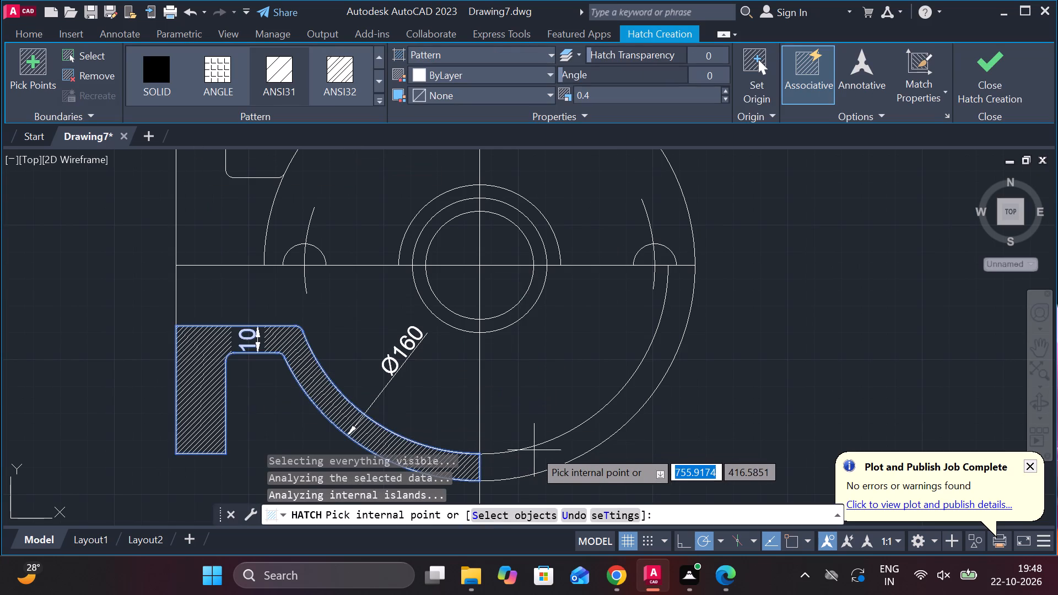
pyautogui.click(538, 453)
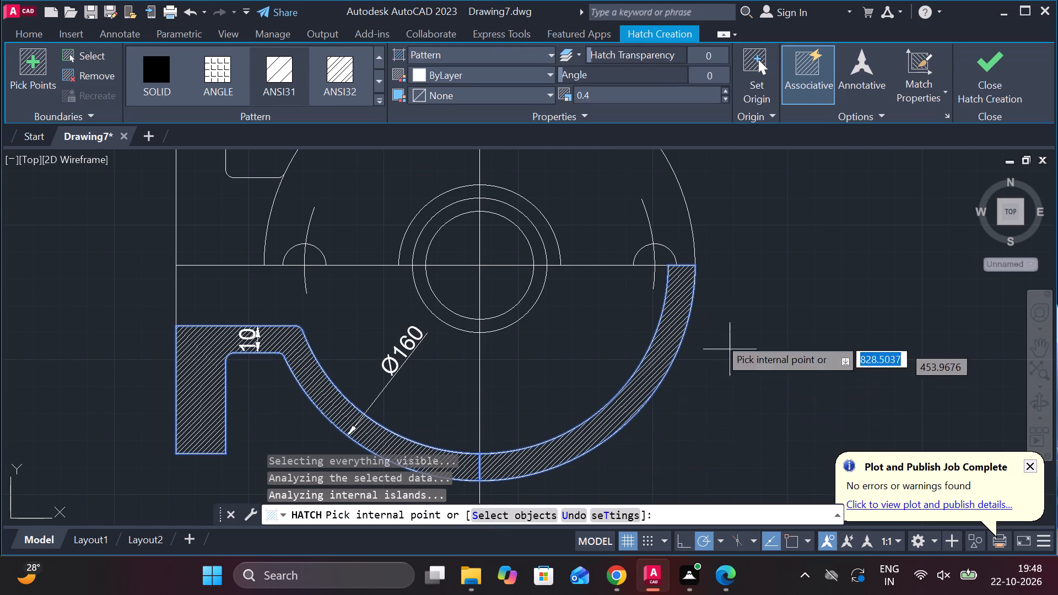
pyautogui.click(290, 71)
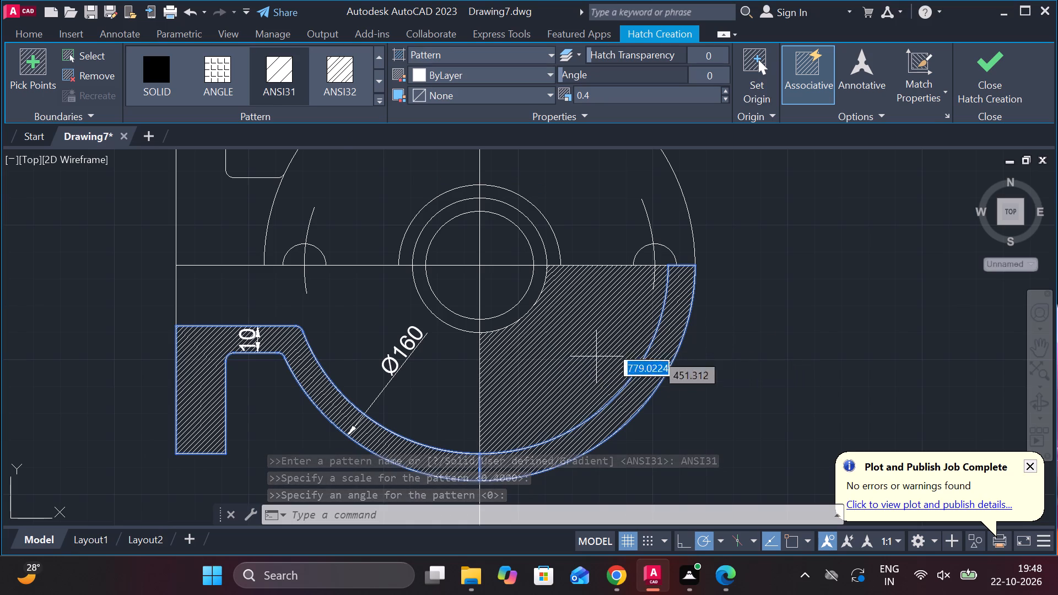
pyautogui.click(968, 94)
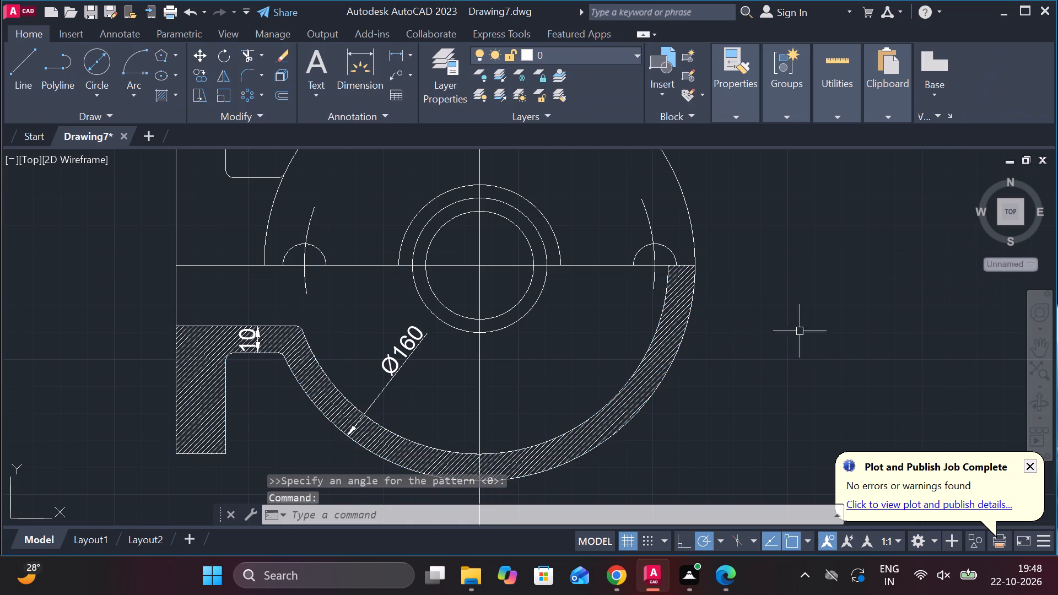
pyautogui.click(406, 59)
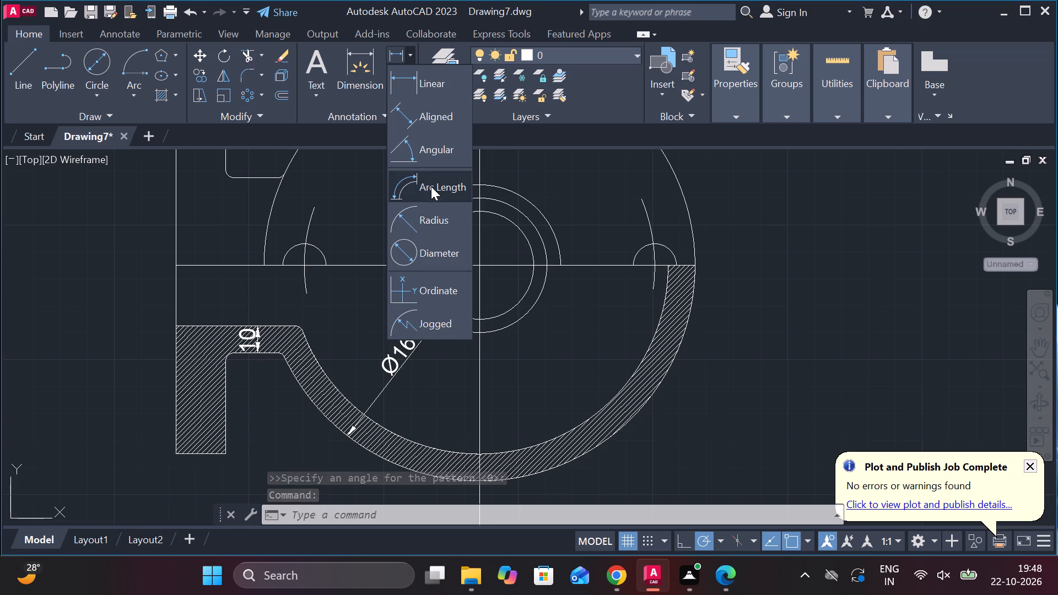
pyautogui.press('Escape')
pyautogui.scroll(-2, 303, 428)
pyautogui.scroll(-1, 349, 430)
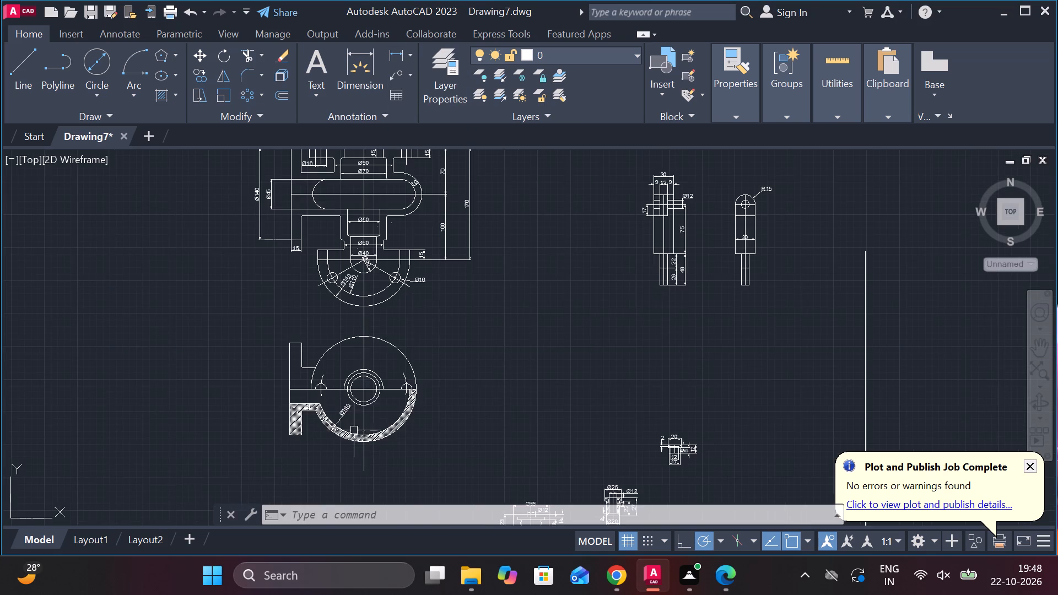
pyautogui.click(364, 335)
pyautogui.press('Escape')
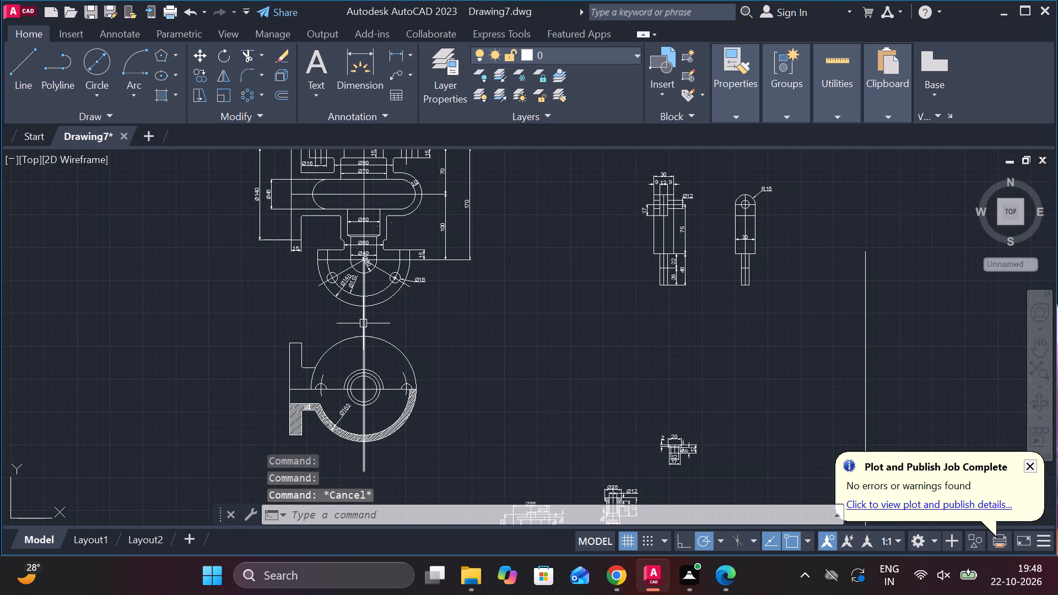
# Join the vertical centreline segments running through the main casing view and the Ø160 view into one polyline.
pyautogui.click(363, 322)
pyautogui.moveTo(428, 329); pyautogui.dragTo(445, 393, button='middle')
pyautogui.scroll(2, 362, 255)
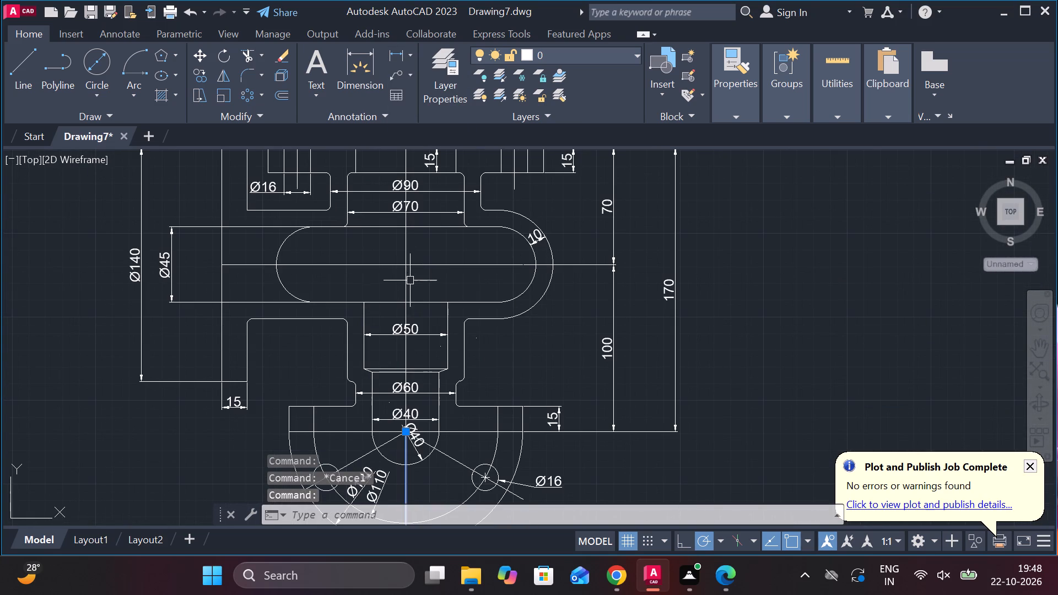
pyautogui.click(408, 280)
pyautogui.click(423, 266)
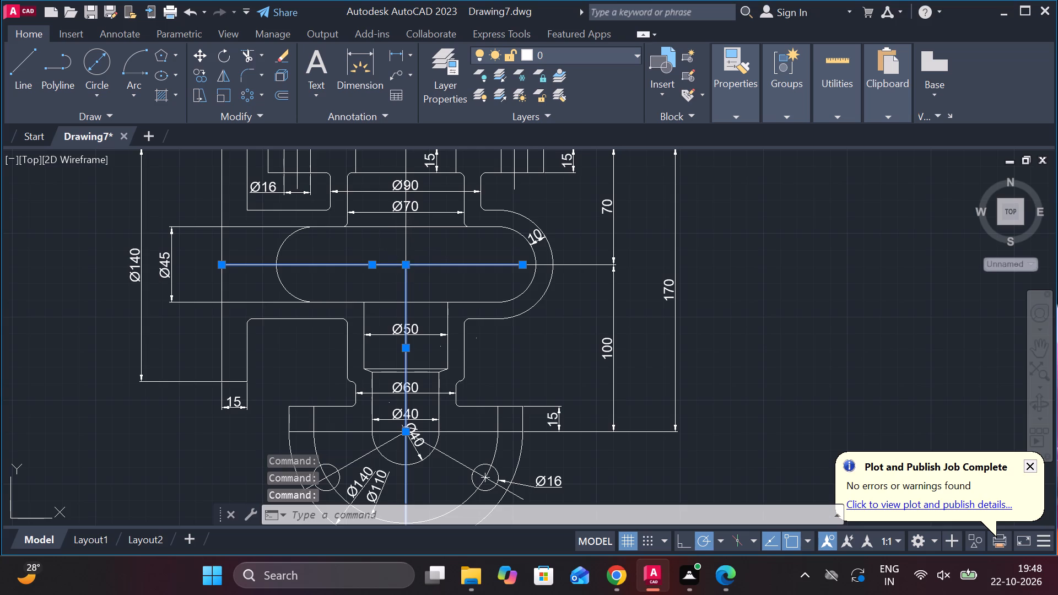
pyautogui.click(408, 244)
pyautogui.moveTo(428, 264); pyautogui.dragTo(429, 348, button='middle')
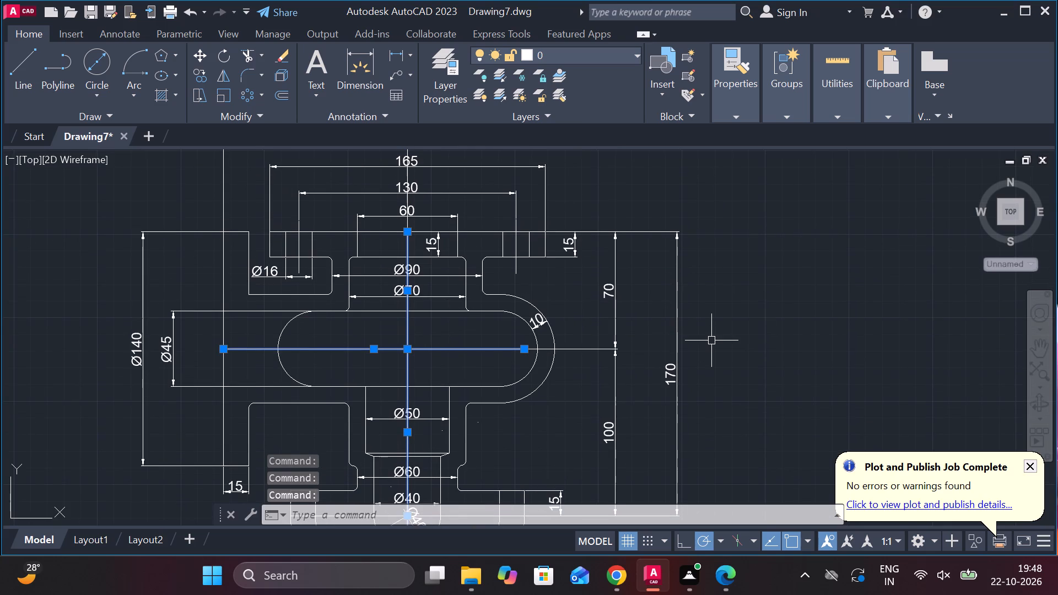
pyautogui.press('j')
pyautogui.press('Return')
# Load the CENTER linetype from acadiso.lin into the drawing.
pyautogui.click(464, 345)
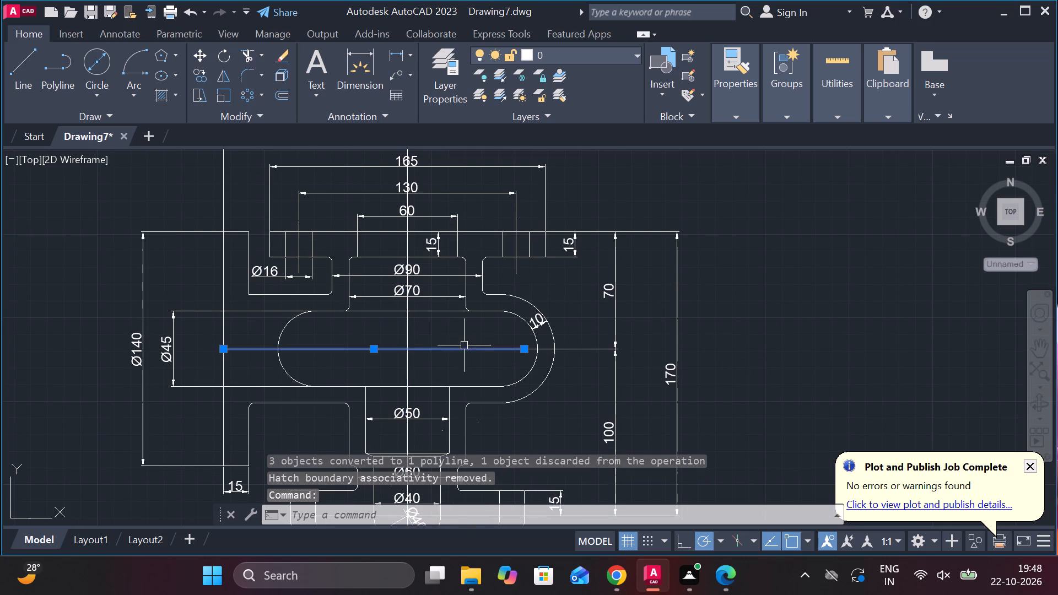
pyautogui.click(407, 334)
pyautogui.scroll(-1, 514, 365)
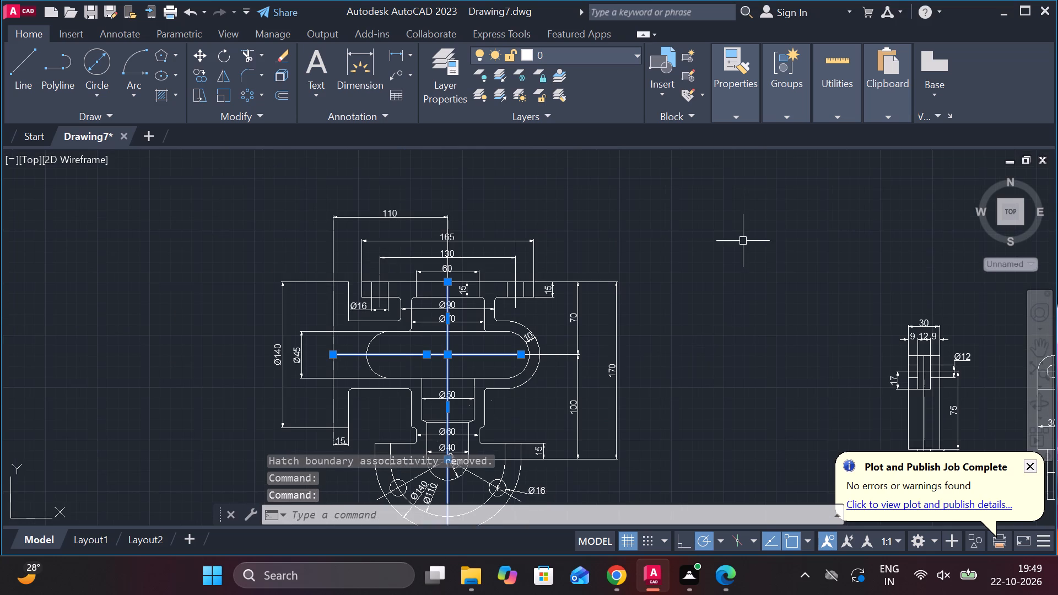
pyautogui.click(739, 119)
pyautogui.click(858, 183)
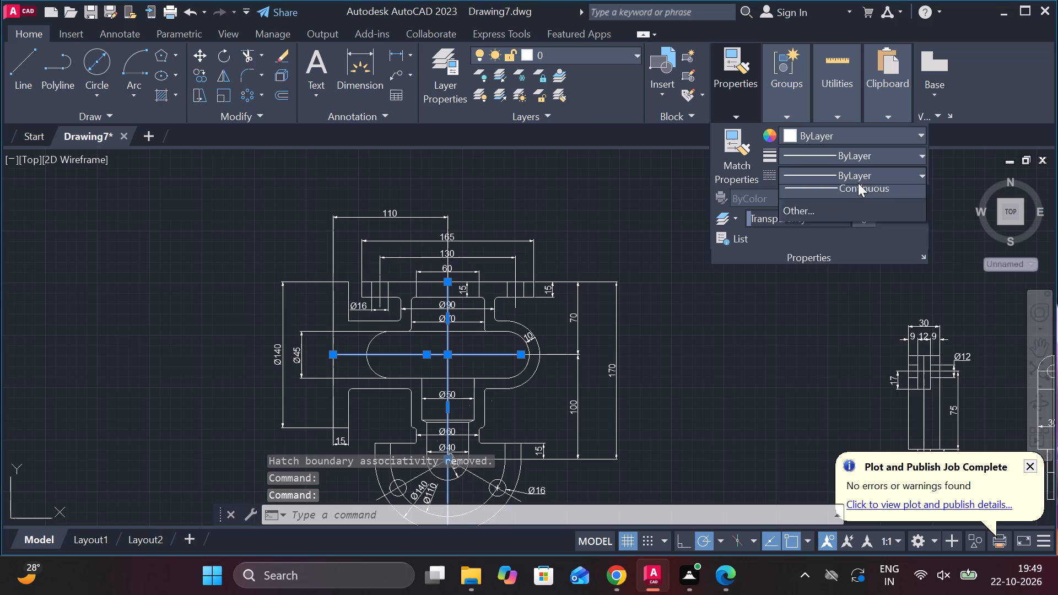
pyautogui.click(825, 250)
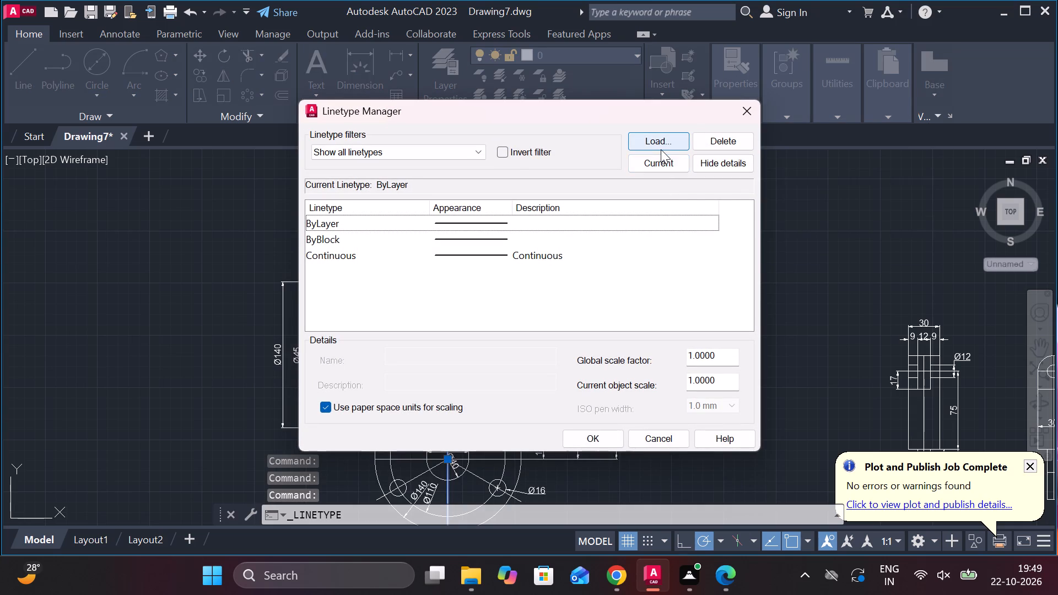
pyautogui.click(661, 140)
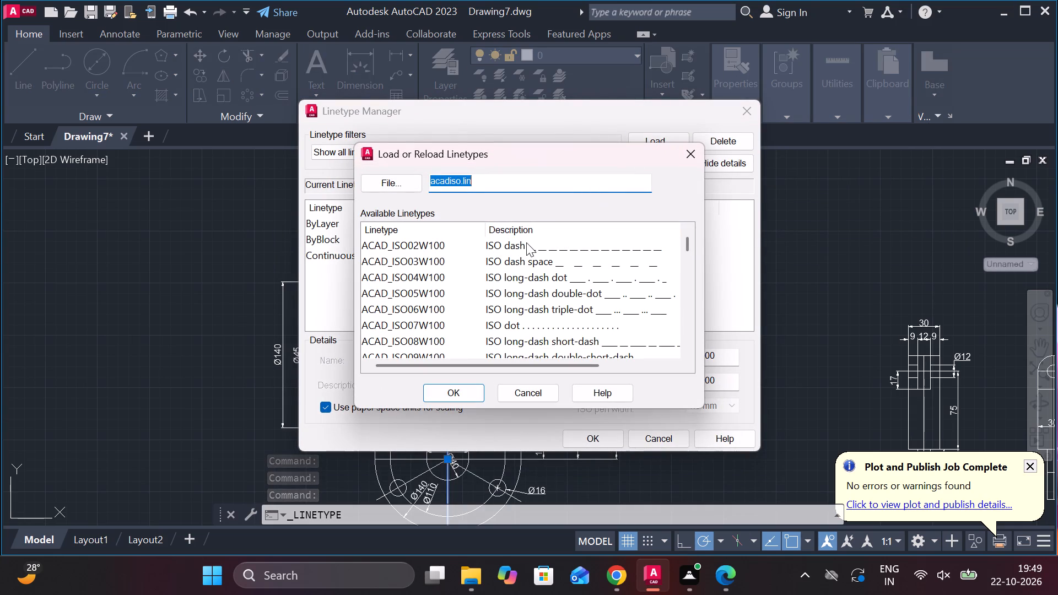
pyautogui.scroll(-4, 413, 275)
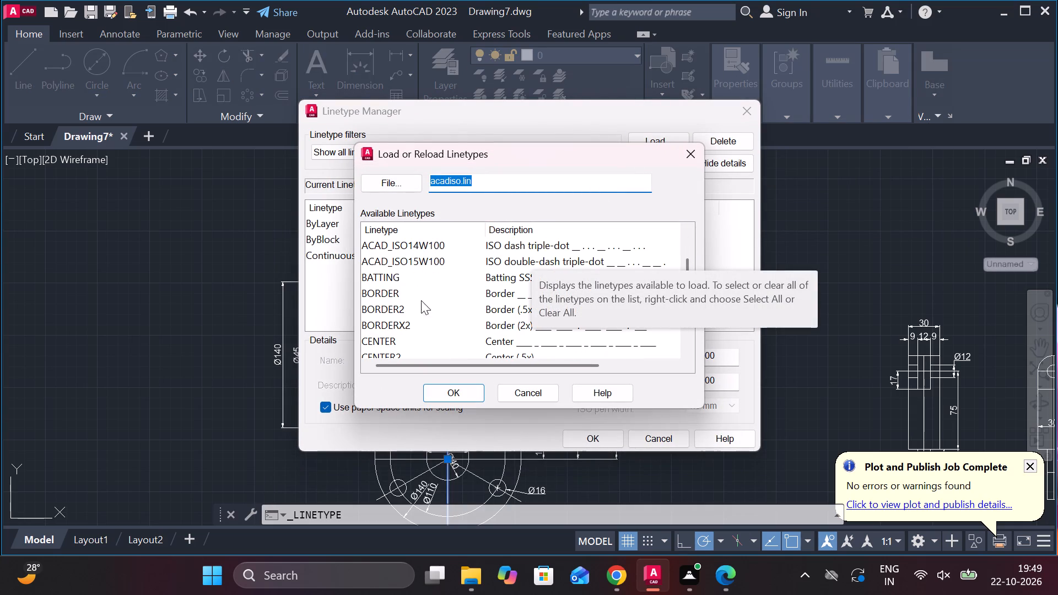
pyautogui.scroll(-1, 349, 323)
pyautogui.click(387, 337)
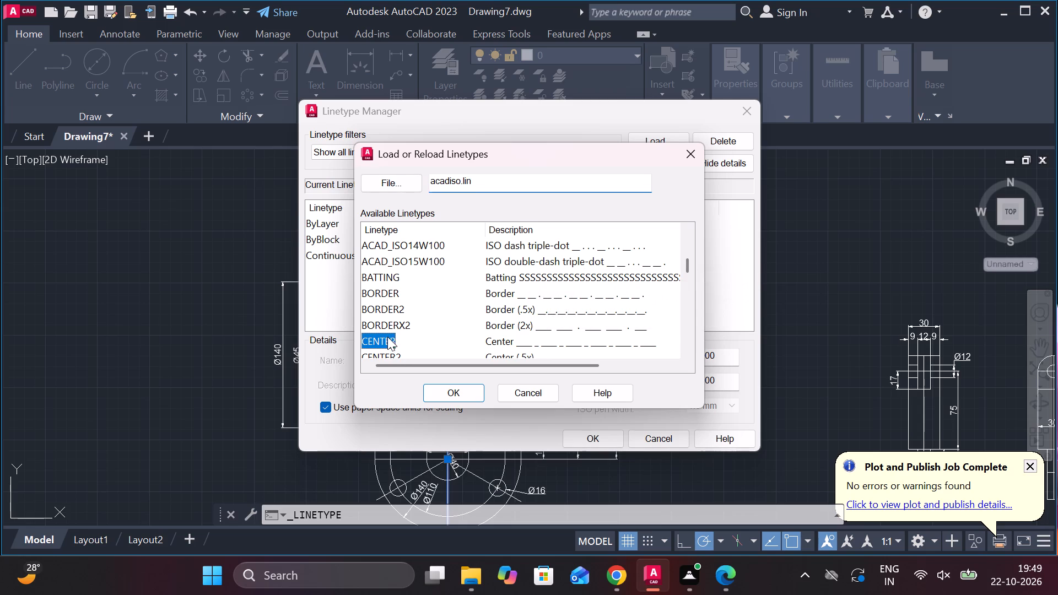
pyautogui.click(473, 391)
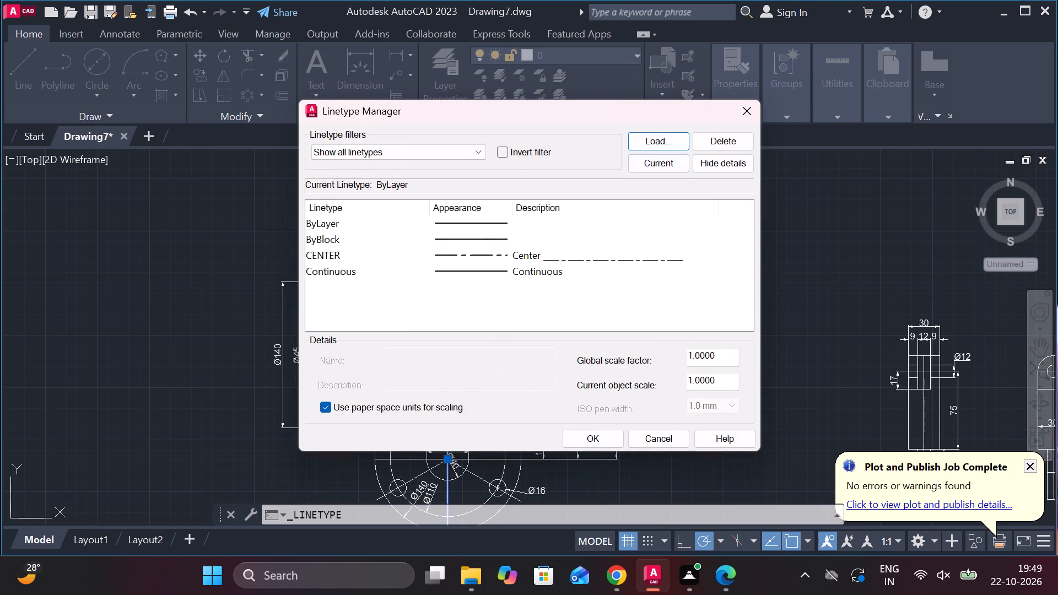
# Set the linetype global scale factor and current object scale both to 0.4 and apply the settings.
pyautogui.moveTo(712, 355); pyautogui.dragTo(656, 353)
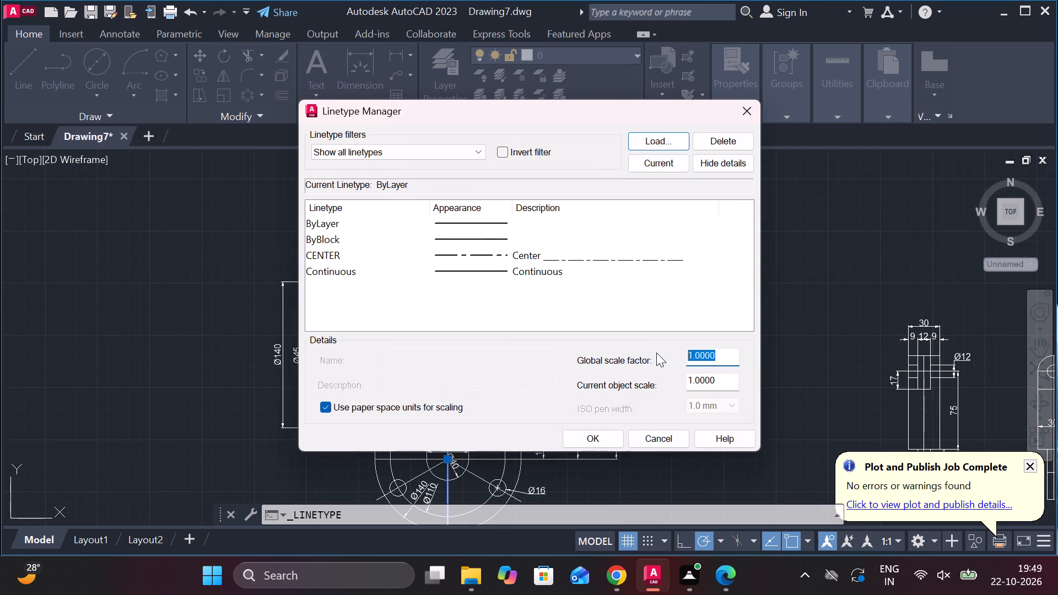
pyautogui.write('.4')
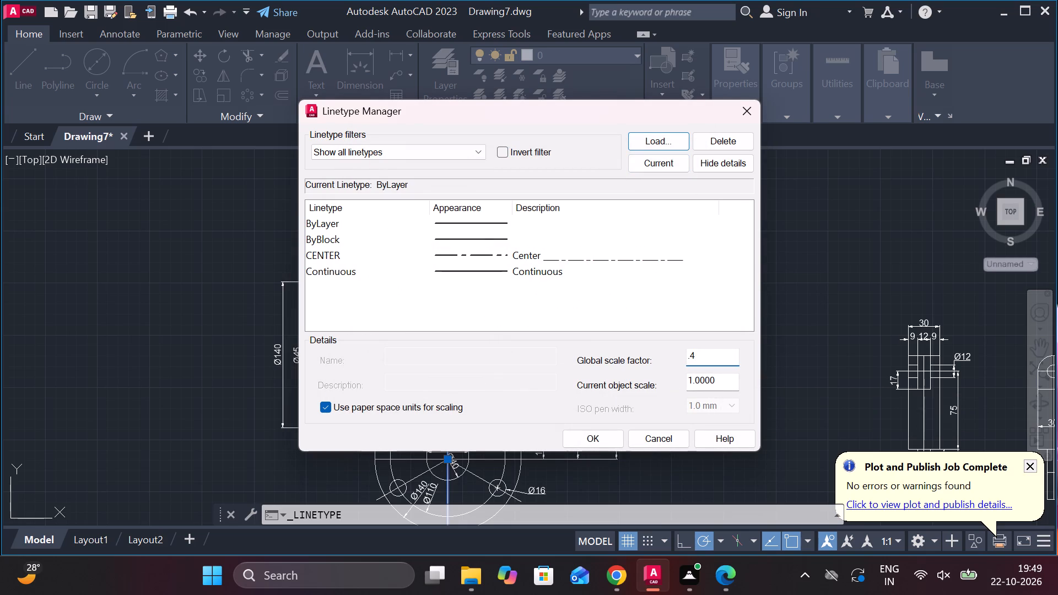
pyautogui.moveTo(720, 380); pyautogui.dragTo(672, 384)
pyautogui.write('.4')
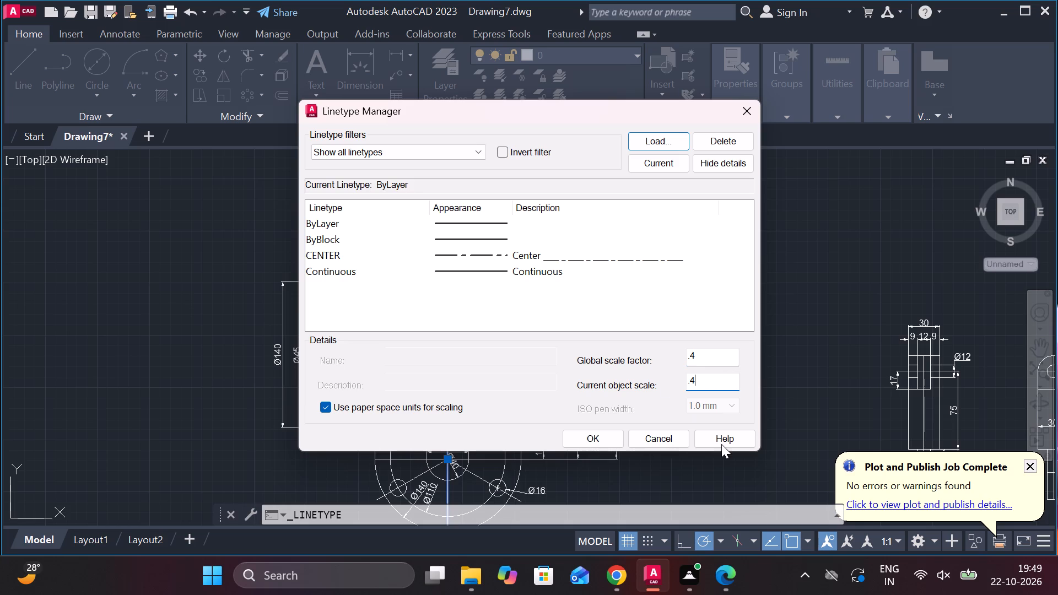
pyautogui.click(619, 428)
pyautogui.click(612, 432)
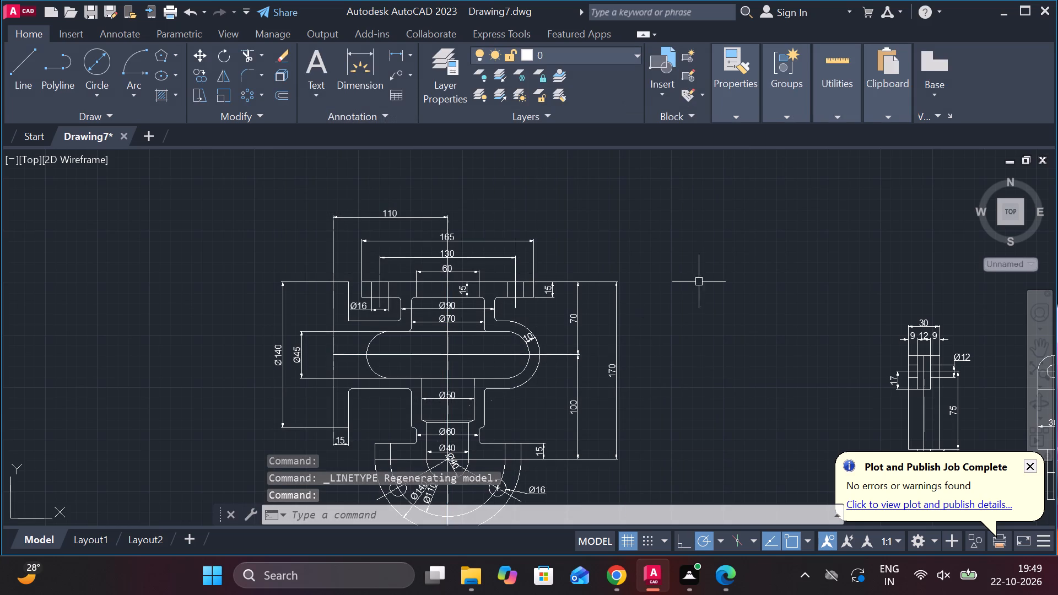
# Assign the CENTER linetype to the main casing view's horizontal centreline and the joined vertical centreline.
pyautogui.click(466, 354)
pyautogui.click(451, 338)
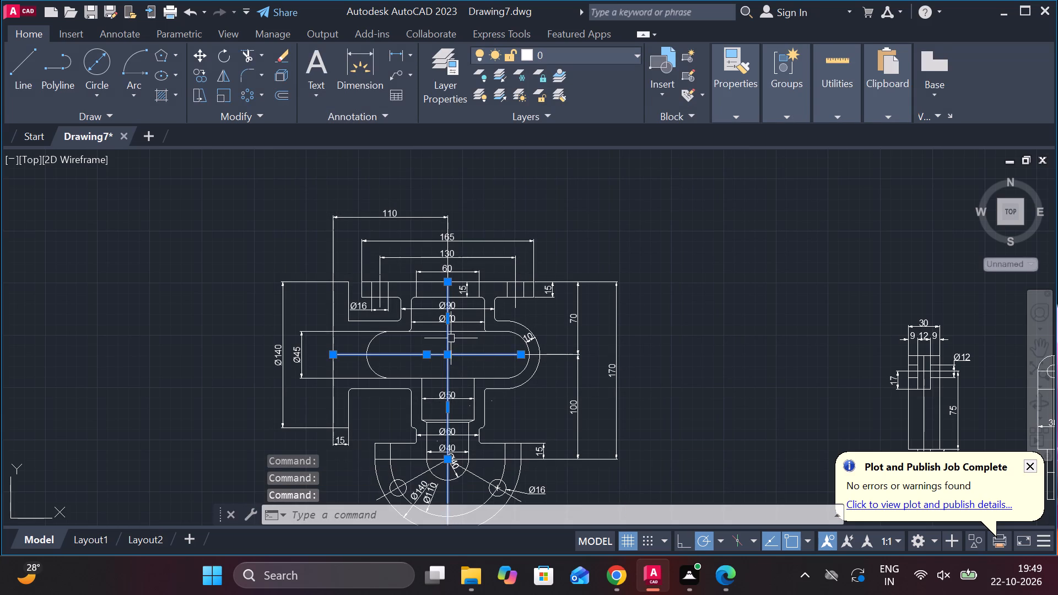
pyautogui.click(752, 115)
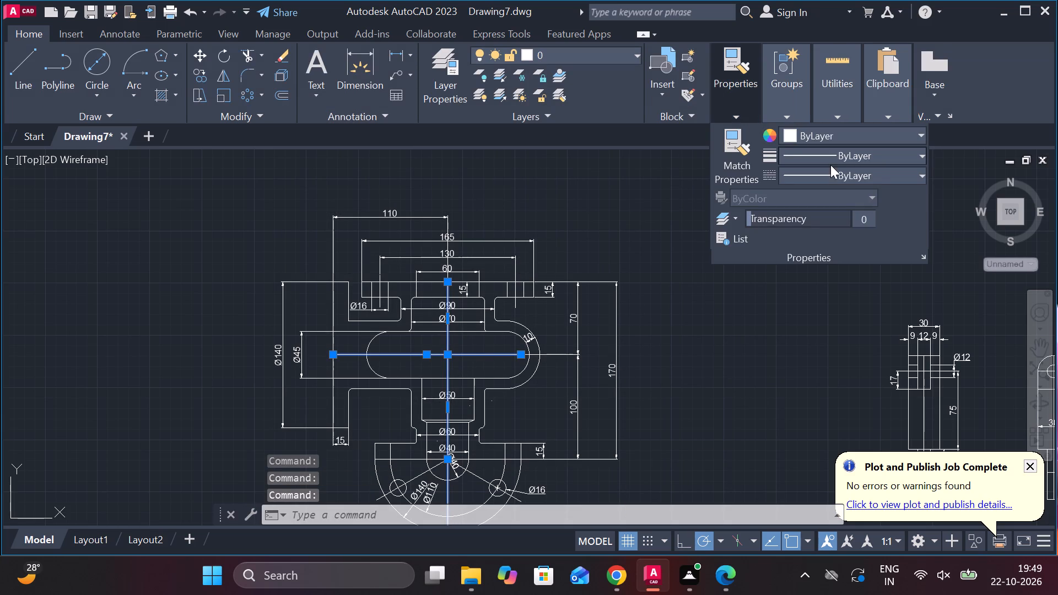
pyautogui.click(838, 177)
pyautogui.click(806, 230)
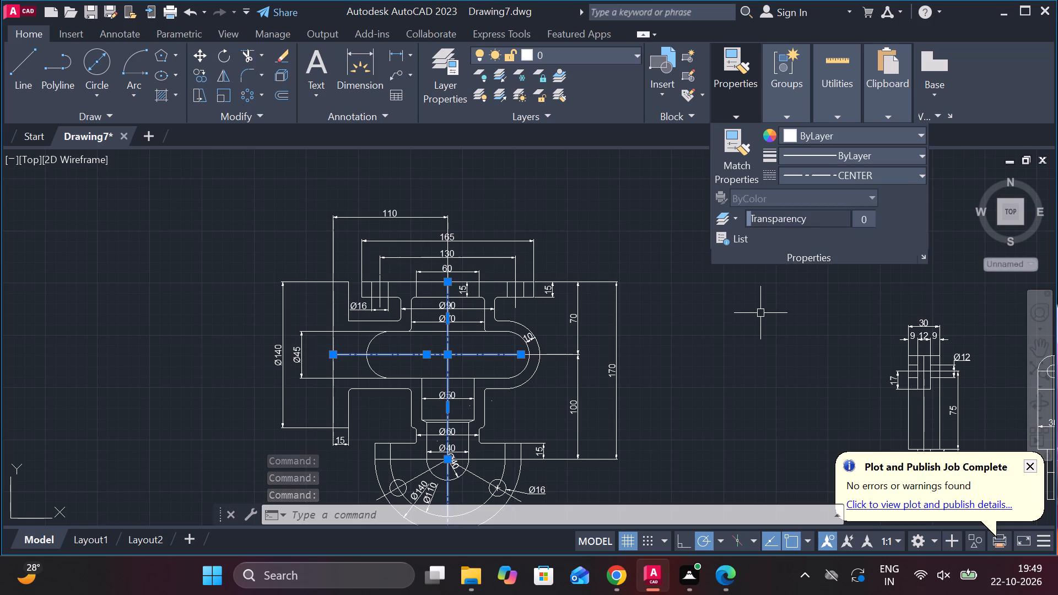
pyautogui.press('Escape')
# Assign the CENTER linetype to the horizontal centreline of the Ø160 casing view.
pyautogui.scroll(-2, 741, 334)
pyautogui.moveTo(748, 336); pyautogui.dragTo(741, 234, button='middle')
pyautogui.scroll(2, 635, 354)
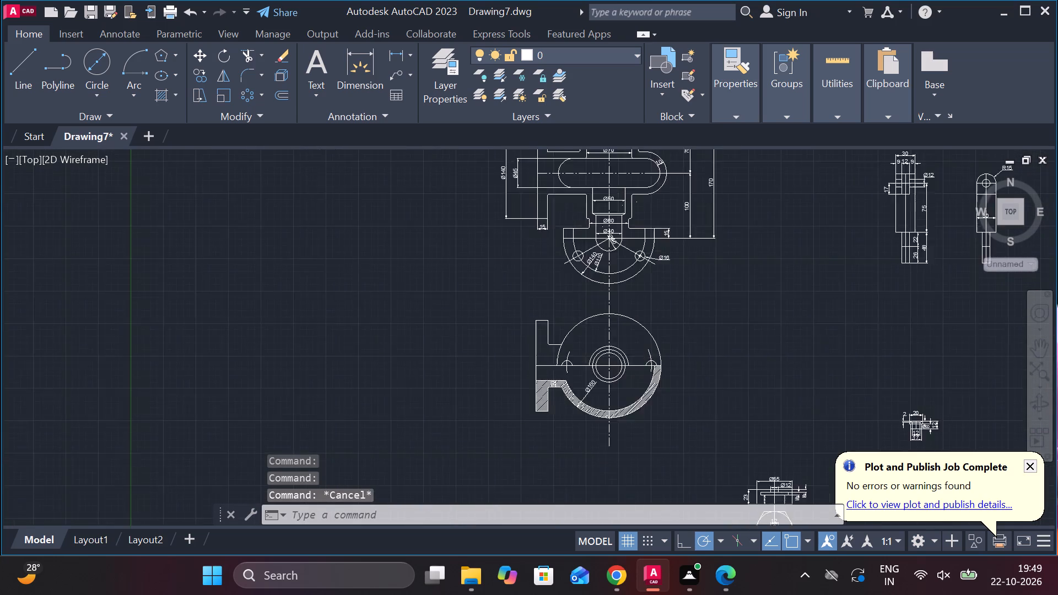
pyautogui.scroll(2, 624, 370)
pyautogui.click(631, 380)
pyautogui.scroll(-2, 699, 370)
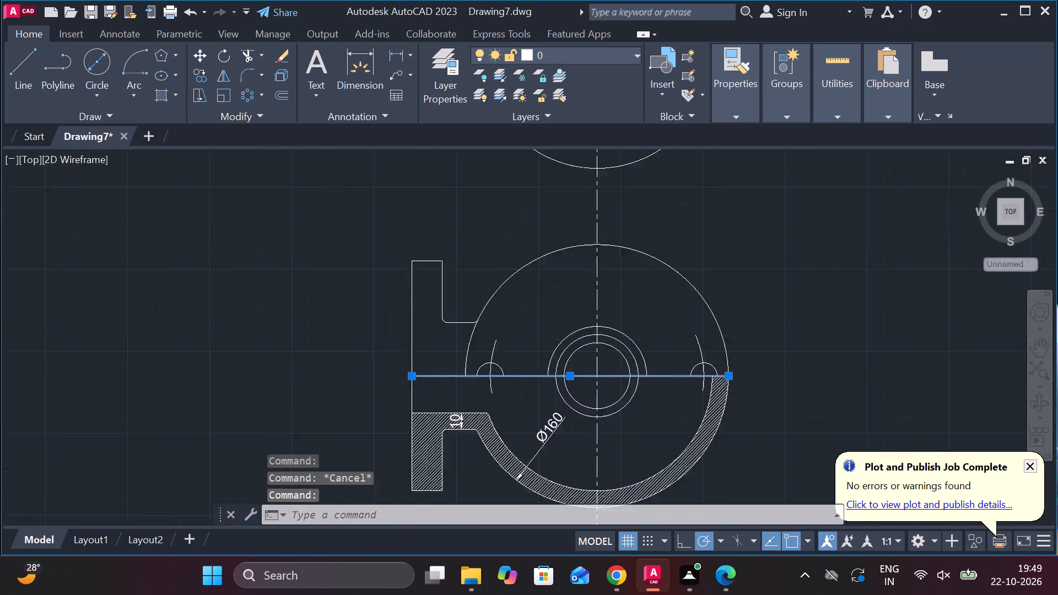
pyautogui.click(732, 115)
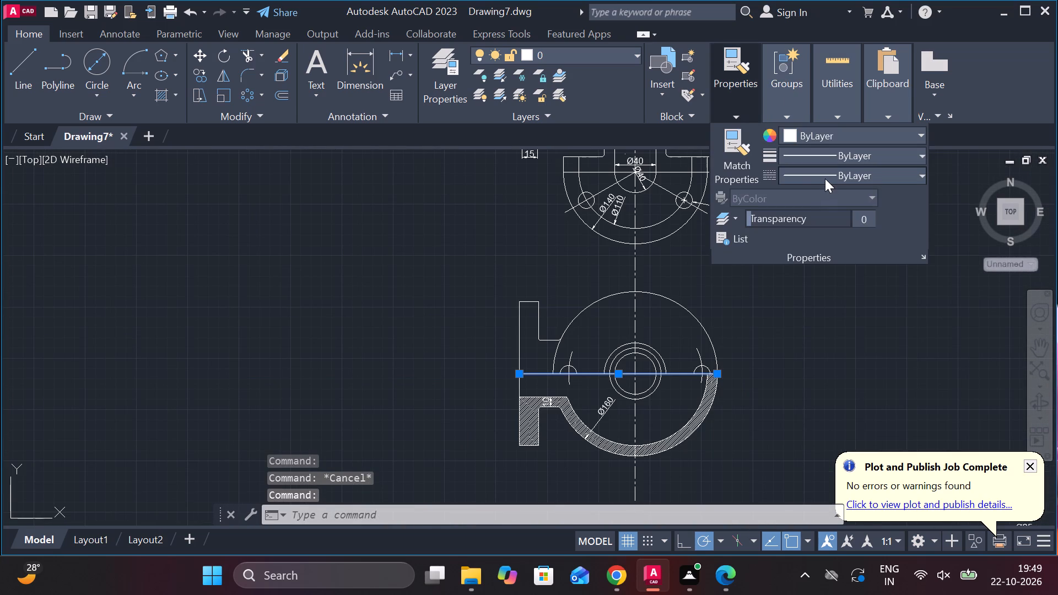
pyautogui.click(825, 178)
pyautogui.click(831, 240)
pyautogui.press('Escape')
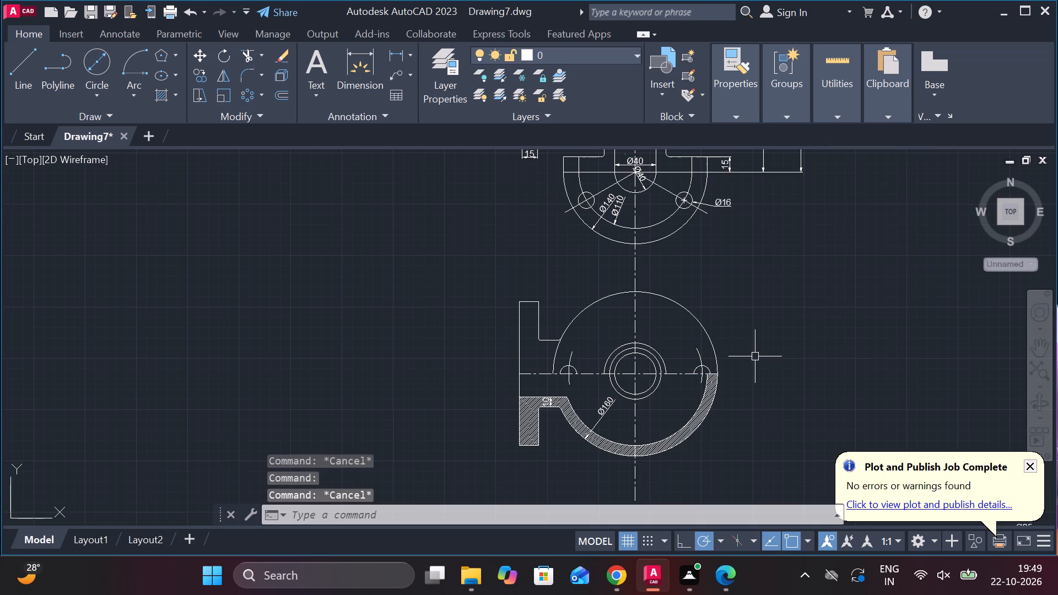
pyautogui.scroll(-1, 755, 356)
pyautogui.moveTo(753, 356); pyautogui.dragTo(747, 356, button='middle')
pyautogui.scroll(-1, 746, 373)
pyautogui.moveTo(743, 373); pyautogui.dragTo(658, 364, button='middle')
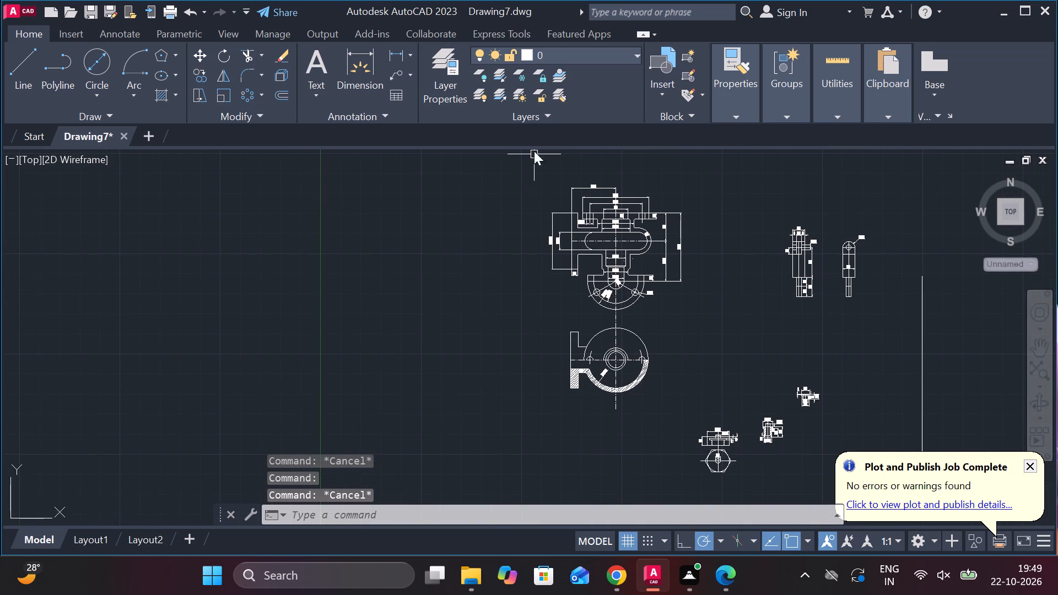
# Move both casing views together, with their dimensions, farther left and slightly up from the smaller parts.
pyautogui.click(523, 157)
pyautogui.click(696, 428)
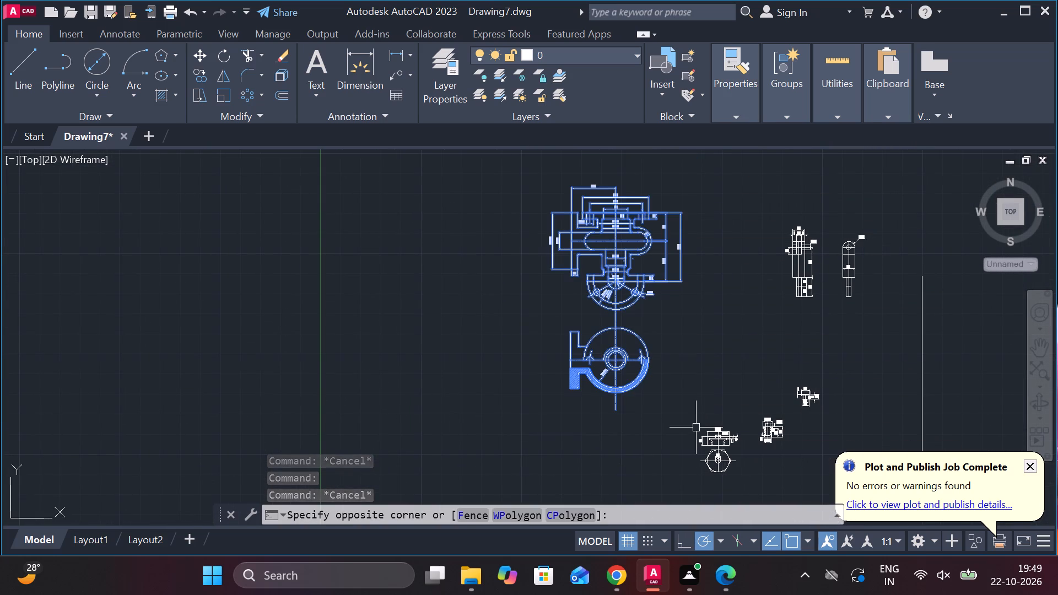
pyautogui.press('m')
pyautogui.press('Return')
pyautogui.click(701, 360)
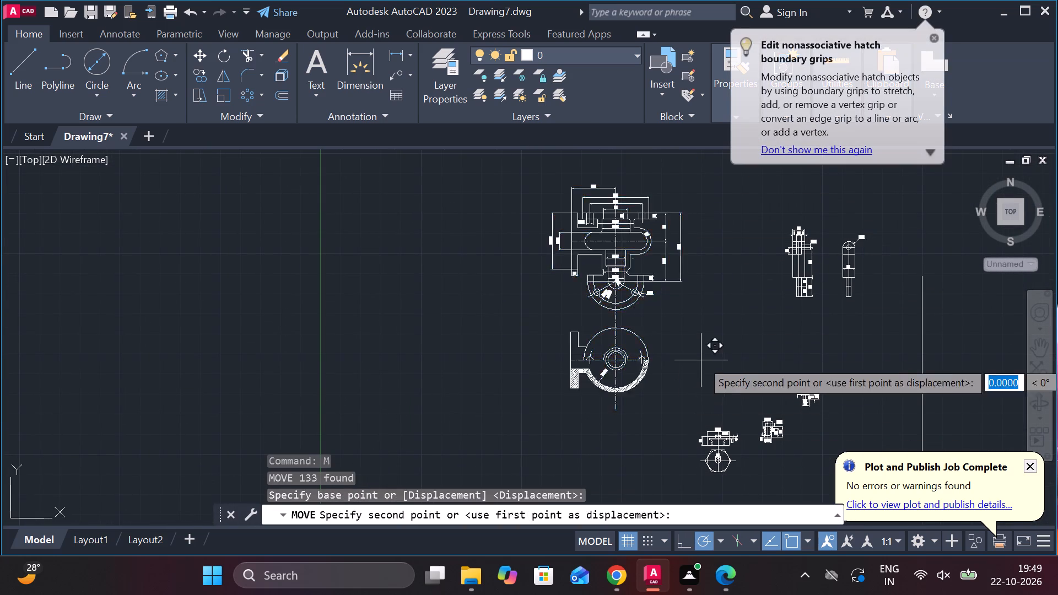
pyautogui.click(582, 351)
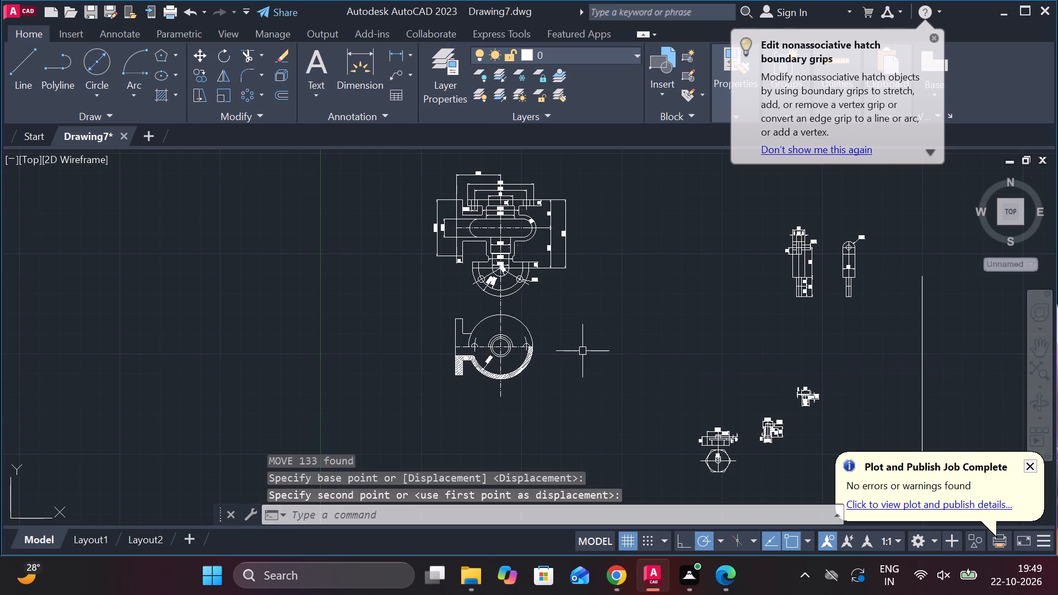
pyautogui.press('Escape')
# Move the Ø55 hexagonal part's two views and dimensions into the space just right of the main casing view.
pyautogui.moveTo(712, 319); pyautogui.dragTo(660, 269, button='middle')
pyautogui.scroll(2, 700, 359)
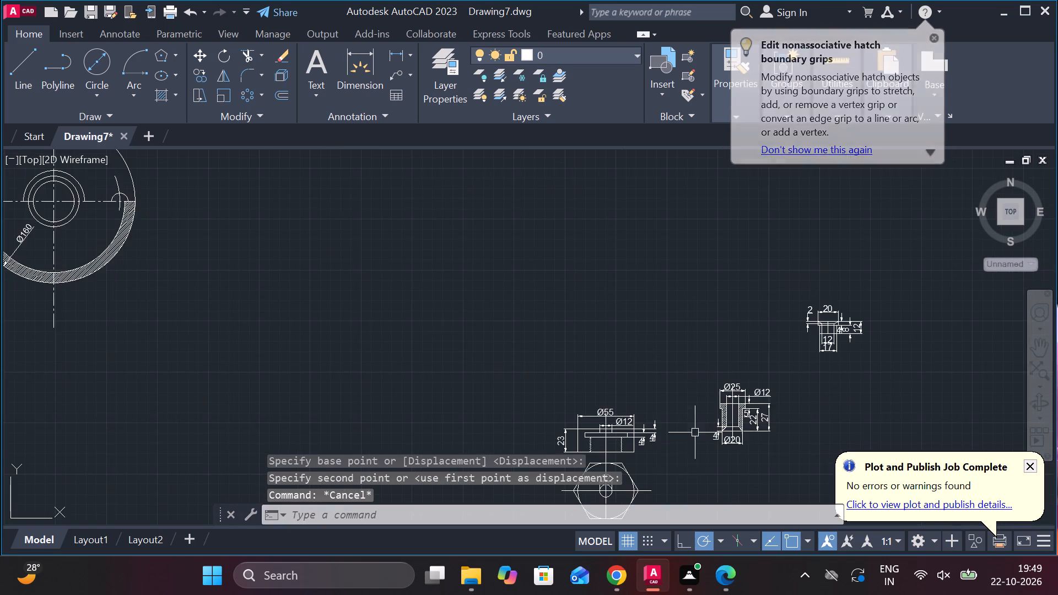
pyautogui.moveTo(685, 470); pyautogui.dragTo(684, 325, button='middle')
pyautogui.moveTo(535, 247); pyautogui.dragTo(543, 250)
pyautogui.click(682, 419)
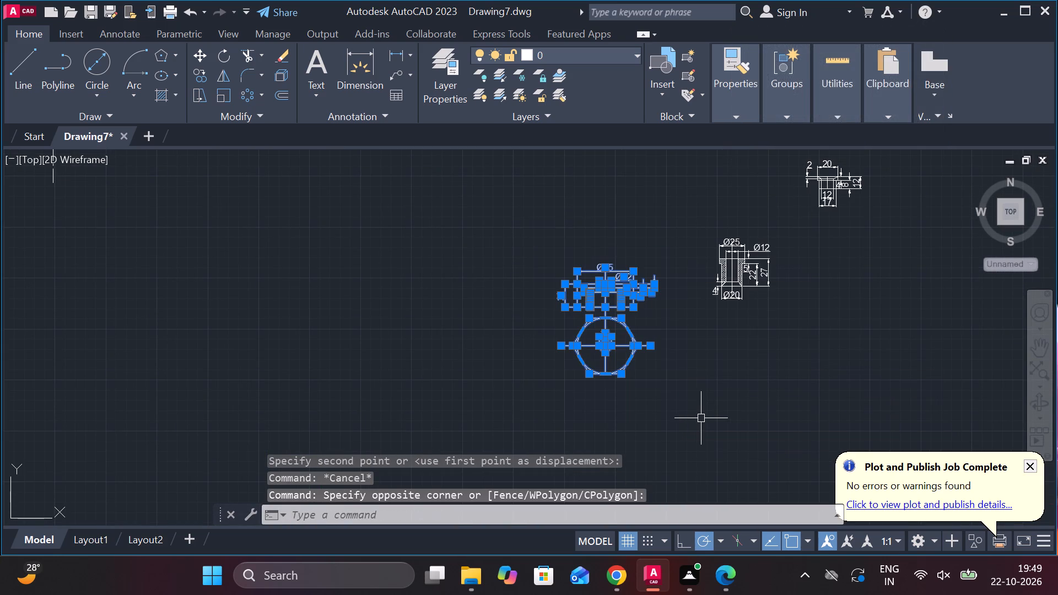
pyautogui.press('m')
pyautogui.press('Return')
pyautogui.click(703, 376)
pyautogui.scroll(-2, 702, 376)
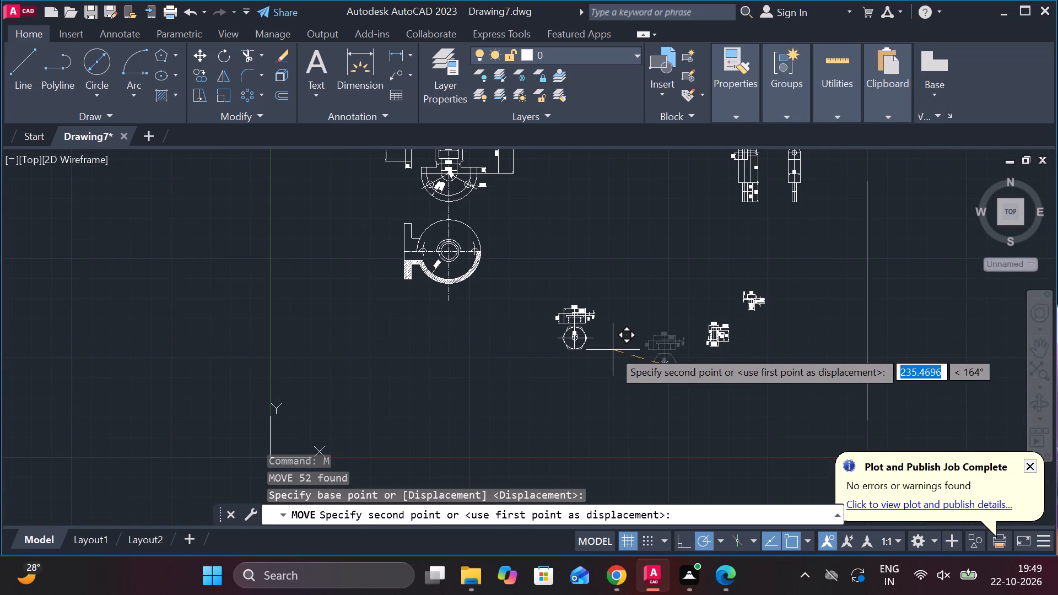
pyautogui.moveTo(595, 358); pyautogui.dragTo(600, 401, button='middle')
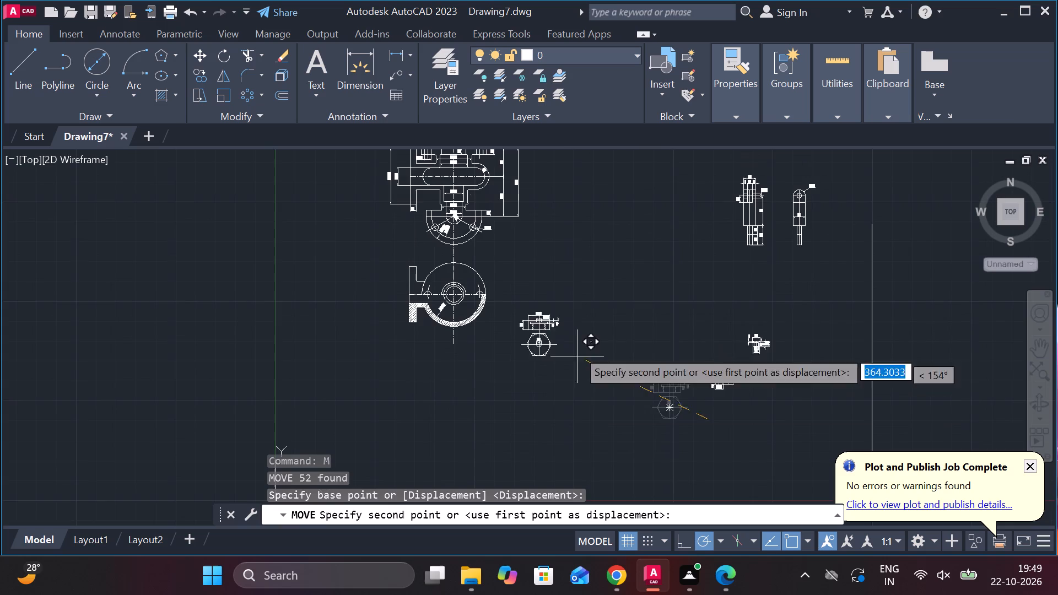
pyautogui.moveTo(580, 302); pyautogui.dragTo(538, 412, button='middle')
pyautogui.scroll(2, 573, 304)
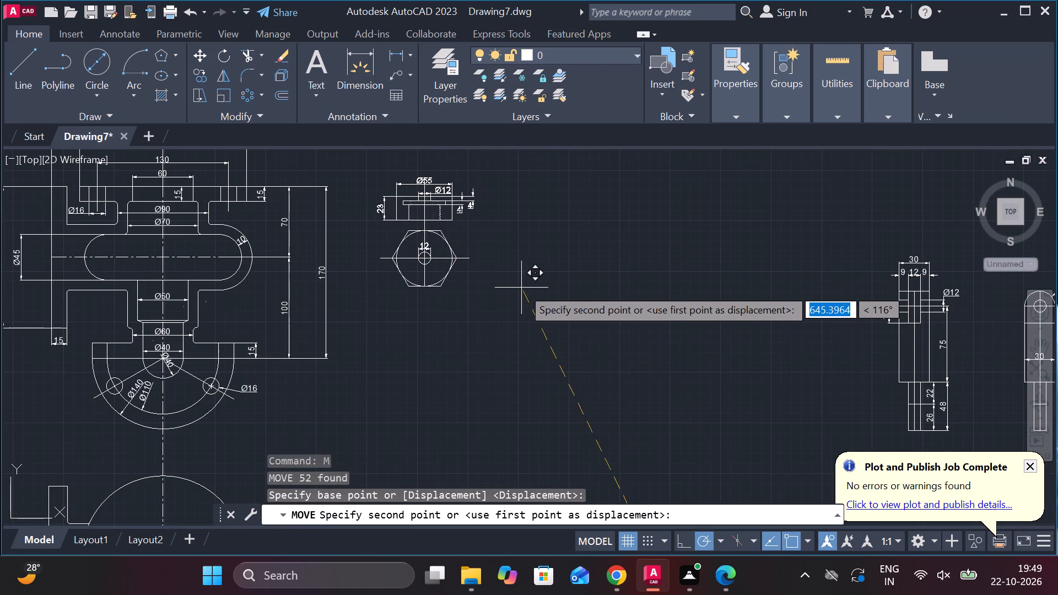
pyautogui.click(515, 287)
# Move the hatched Ø25 bush with its dimensions to just below the hexagonal part's views.
pyautogui.scroll(-1, 631, 306)
pyautogui.moveTo(614, 306); pyautogui.dragTo(597, 304, button='middle')
pyautogui.moveTo(704, 393); pyautogui.dragTo(618, 249, button='middle')
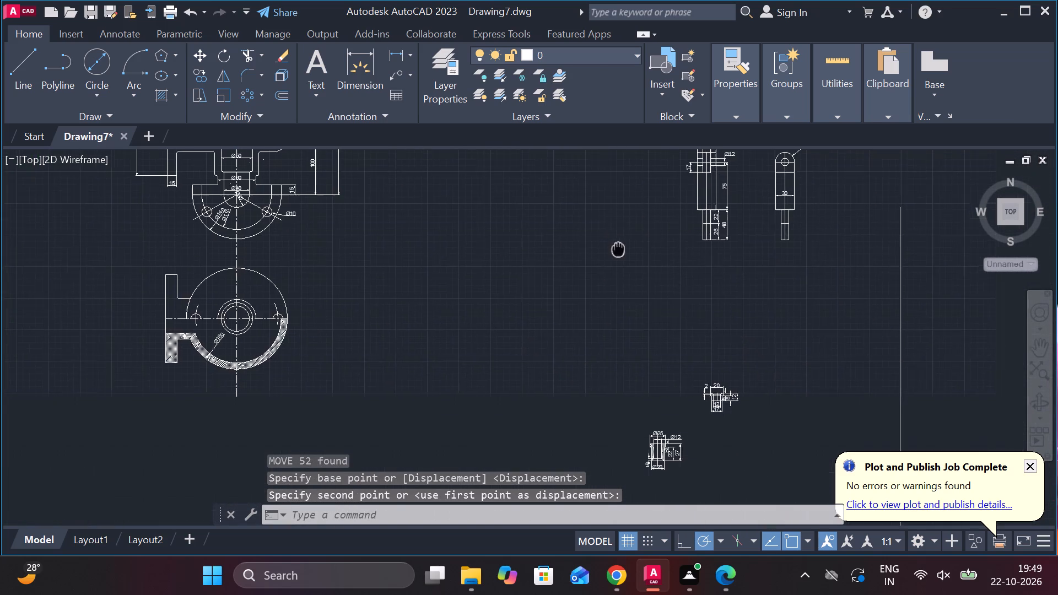
pyautogui.scroll(3, 708, 428)
pyautogui.moveTo(681, 451); pyautogui.dragTo(691, 299, button='middle')
pyautogui.click(437, 256)
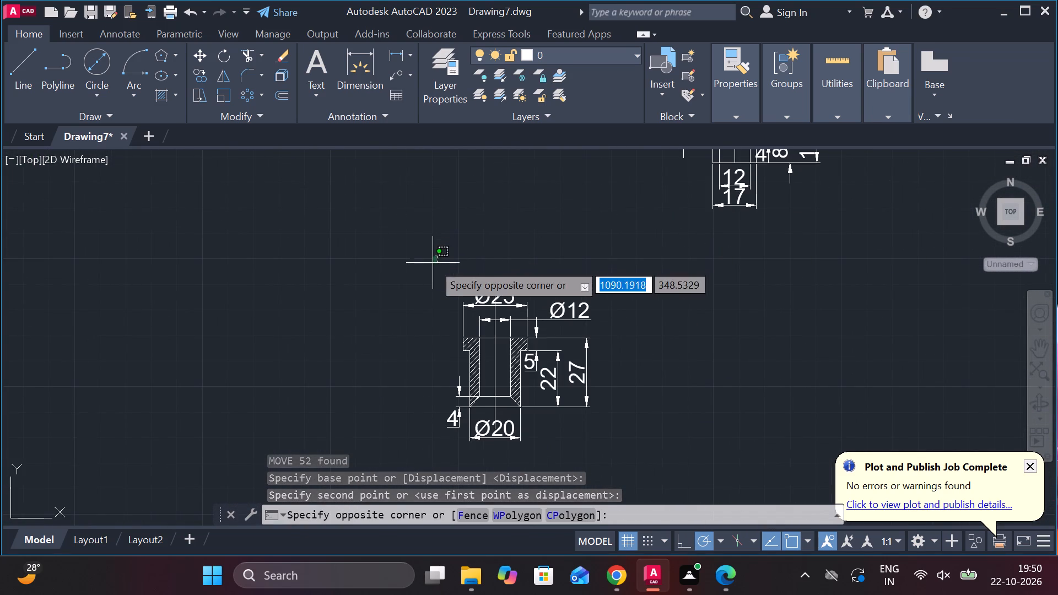
pyautogui.click(342, 256)
pyautogui.click(326, 244)
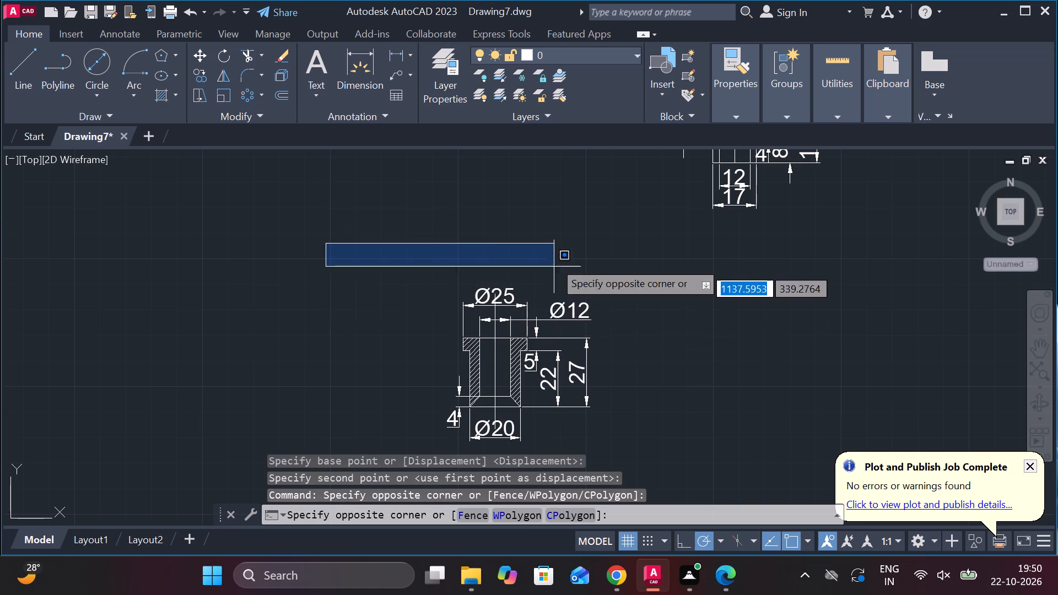
pyautogui.moveTo(624, 360); pyautogui.dragTo(624, 300, button='middle')
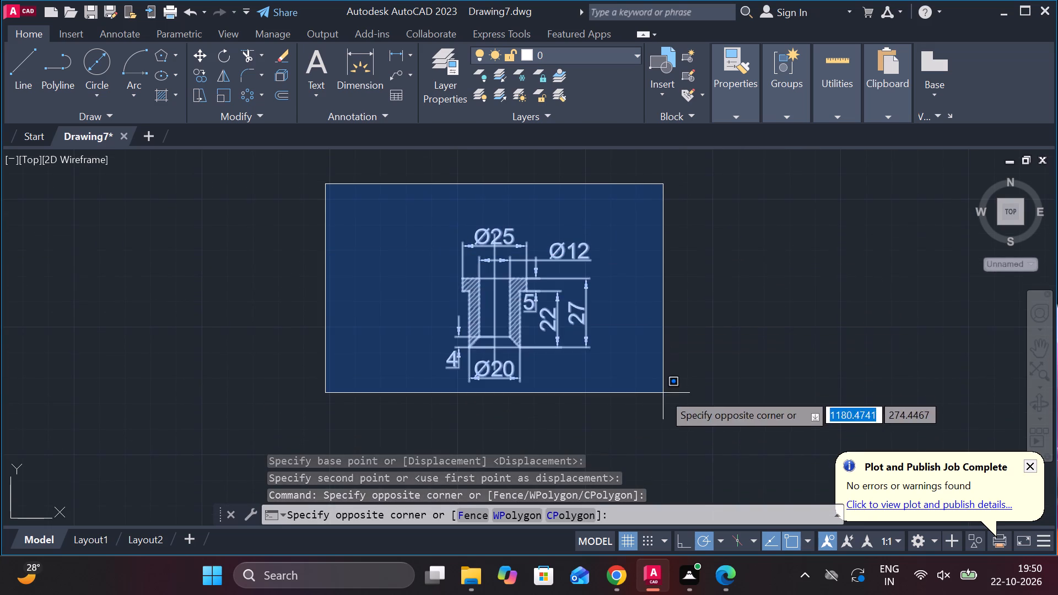
pyautogui.click(663, 393)
pyautogui.press('m')
pyautogui.press('Return')
pyautogui.click(658, 323)
pyautogui.scroll(-2, 656, 323)
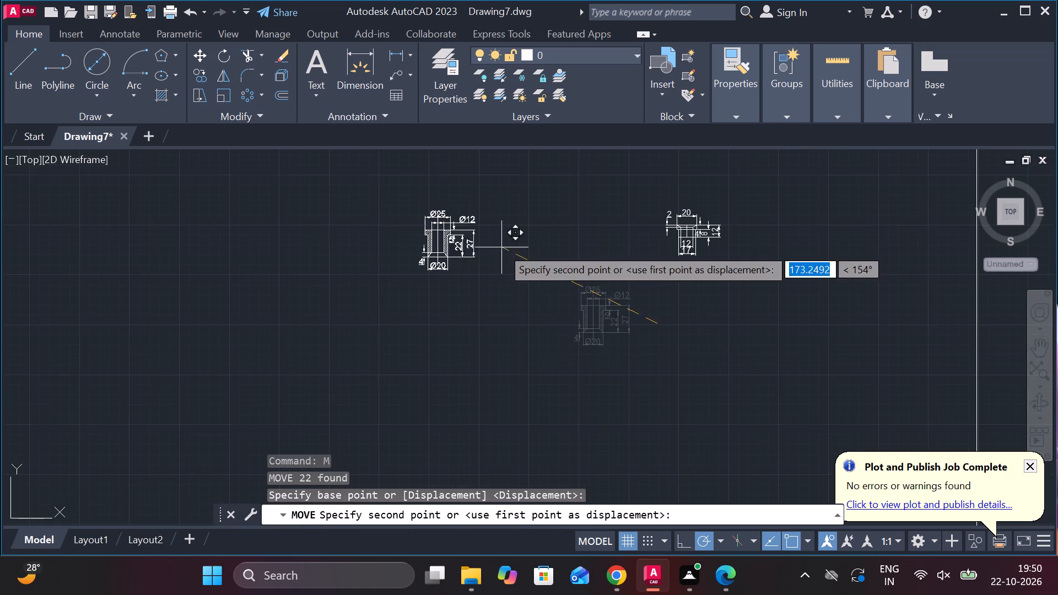
pyautogui.moveTo(537, 283); pyautogui.dragTo(611, 332, button='middle')
pyautogui.scroll(-2, 539, 282)
pyautogui.moveTo(465, 224); pyautogui.dragTo(478, 332, button='middle')
pyautogui.scroll(2, 458, 267)
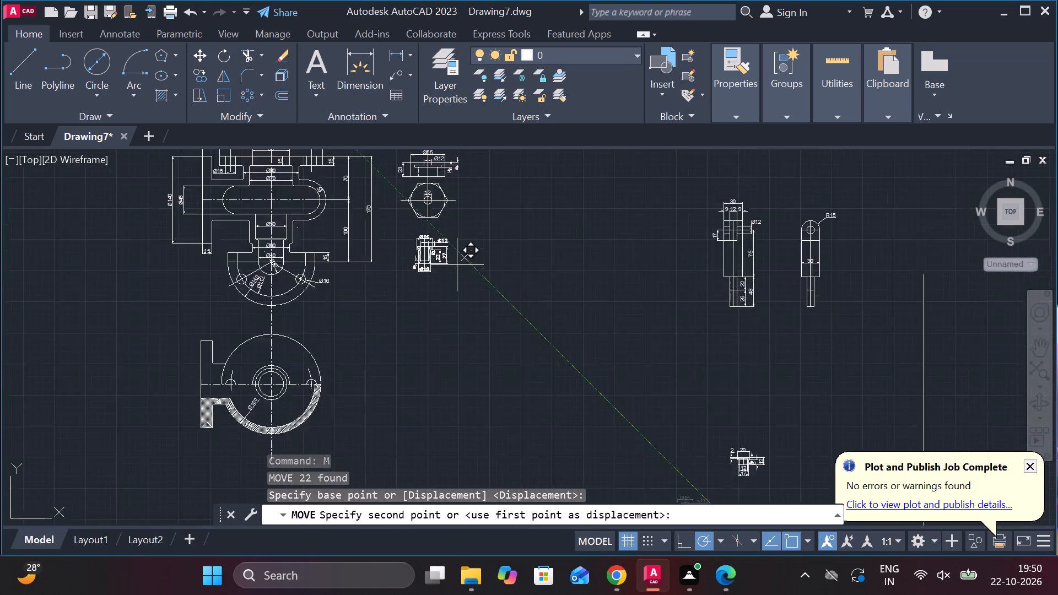
pyautogui.click(465, 252)
# Reposition the 17 and 12 width dimensions below the small flanged bush so they are spaced clear of each other.
pyautogui.scroll(-2, 521, 263)
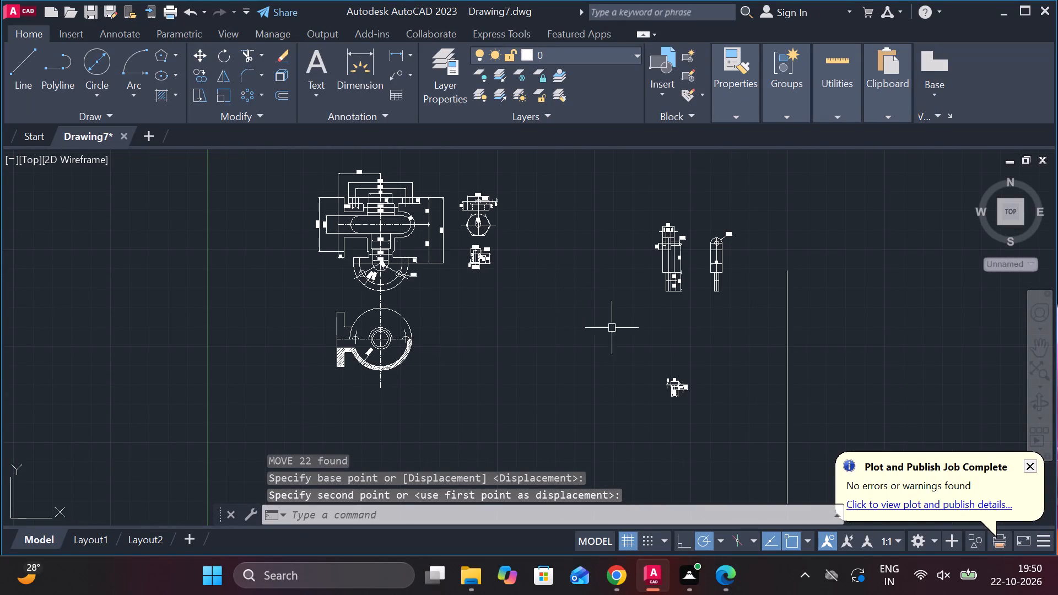
pyautogui.moveTo(644, 331); pyautogui.dragTo(514, 343, button='middle')
pyautogui.scroll(5, 535, 402)
pyautogui.scroll(2, 625, 426)
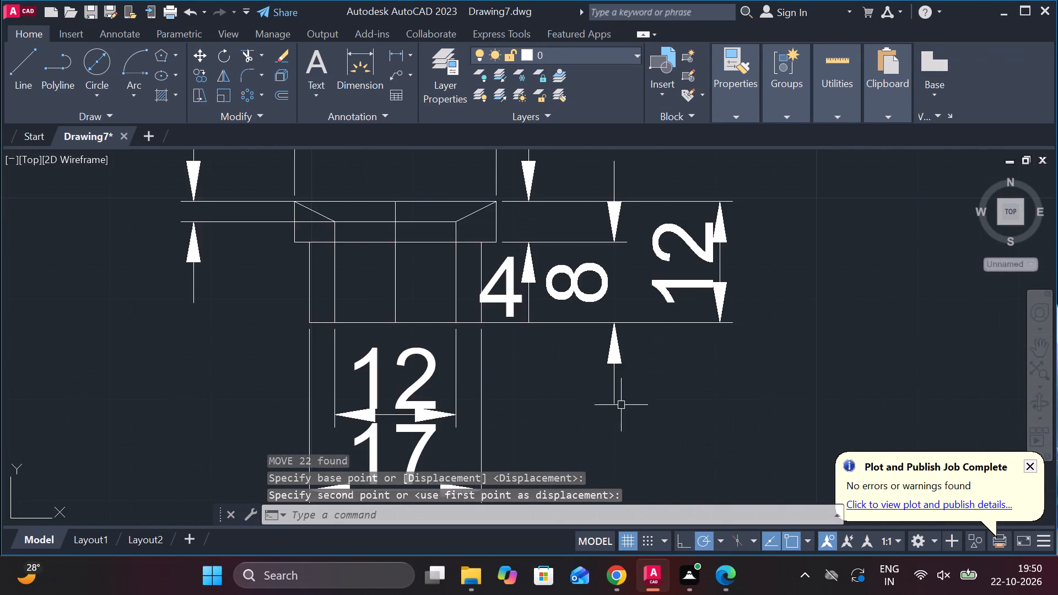
pyautogui.scroll(-2, 591, 385)
pyautogui.moveTo(591, 387); pyautogui.dragTo(575, 272, button='middle')
pyautogui.scroll(2, 528, 296)
pyautogui.click(465, 294)
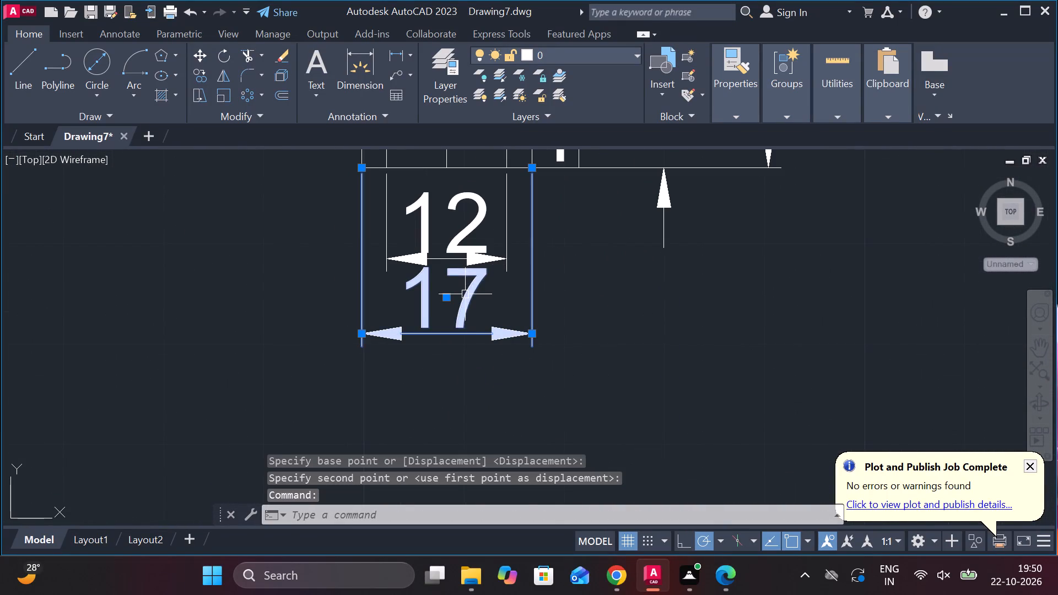
pyautogui.click(450, 300)
pyautogui.click(436, 389)
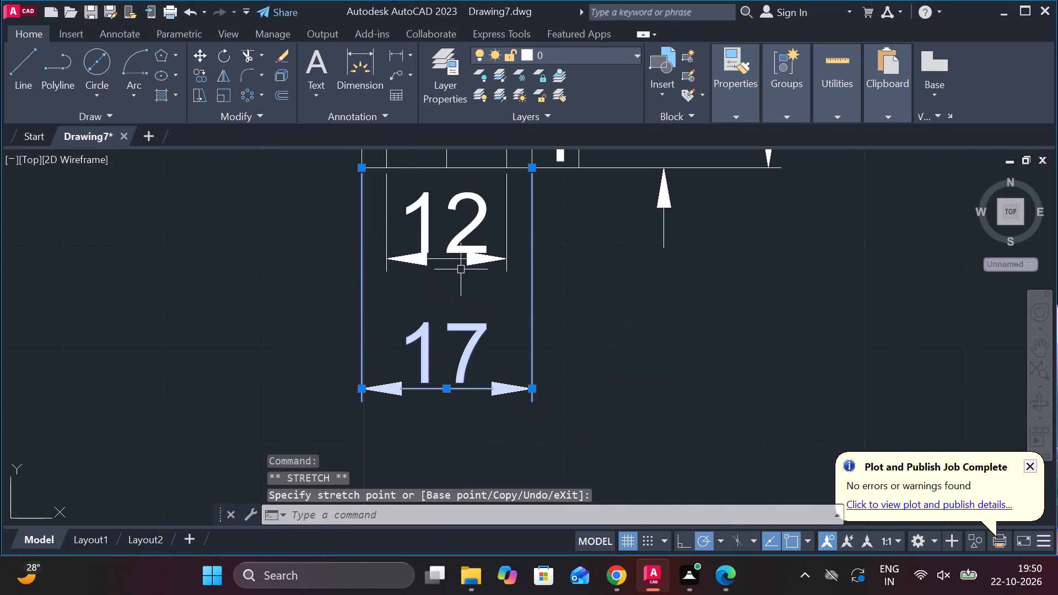
pyautogui.click(452, 246)
pyautogui.click(447, 223)
pyautogui.click(445, 262)
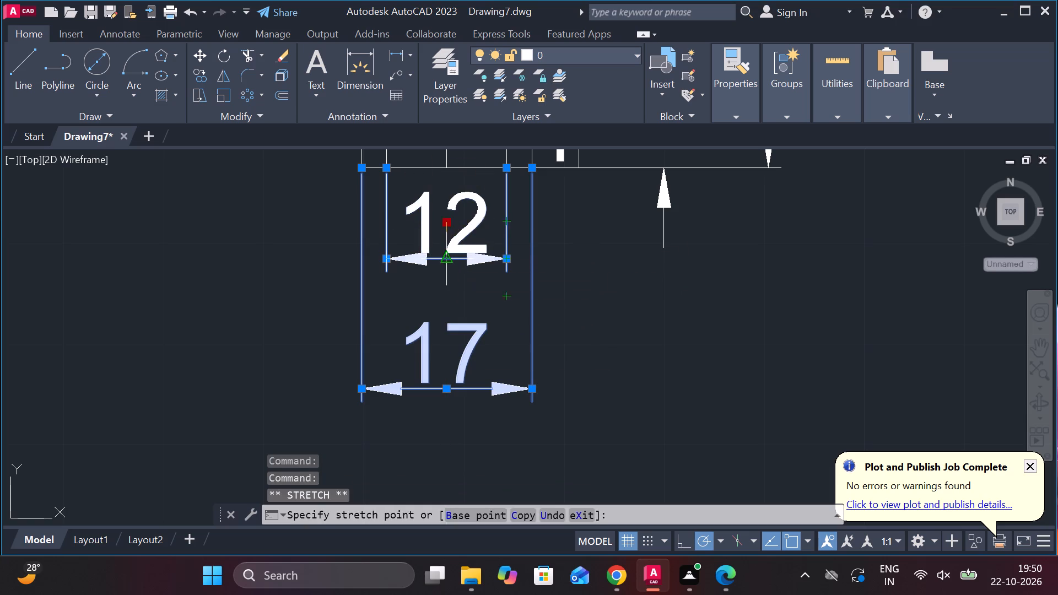
pyautogui.moveTo(583, 301); pyautogui.dragTo(561, 413, button='middle')
pyautogui.press('`')
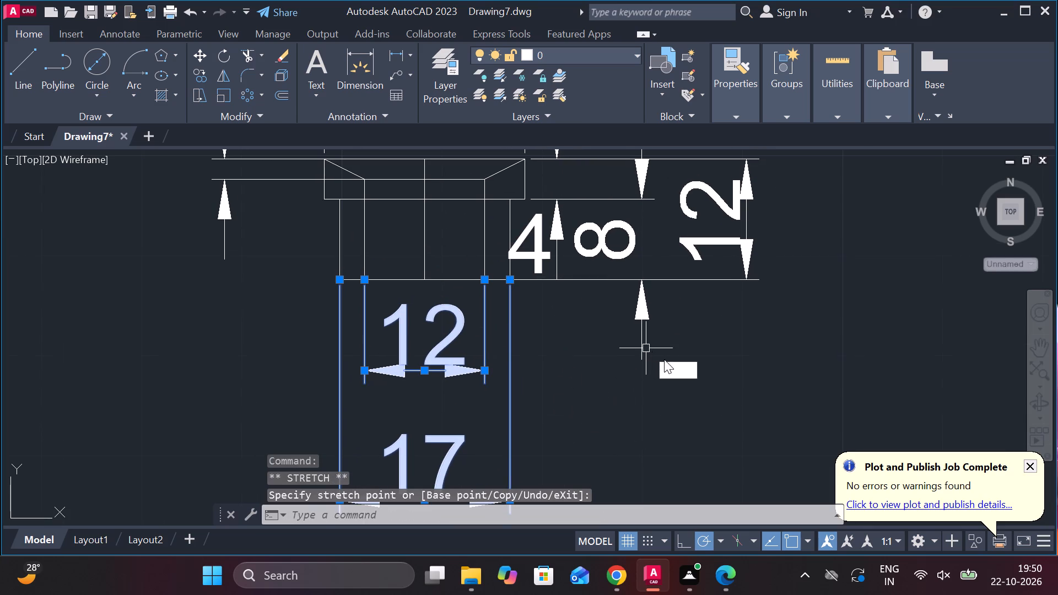
pyautogui.press('Escape')
# Hatch the four cut wall areas of the small flanged bush with the ANSI31 pattern at scale 0.4.
pyautogui.moveTo(693, 297); pyautogui.dragTo(644, 375, button='middle')
pyautogui.scroll(-1, 555, 323)
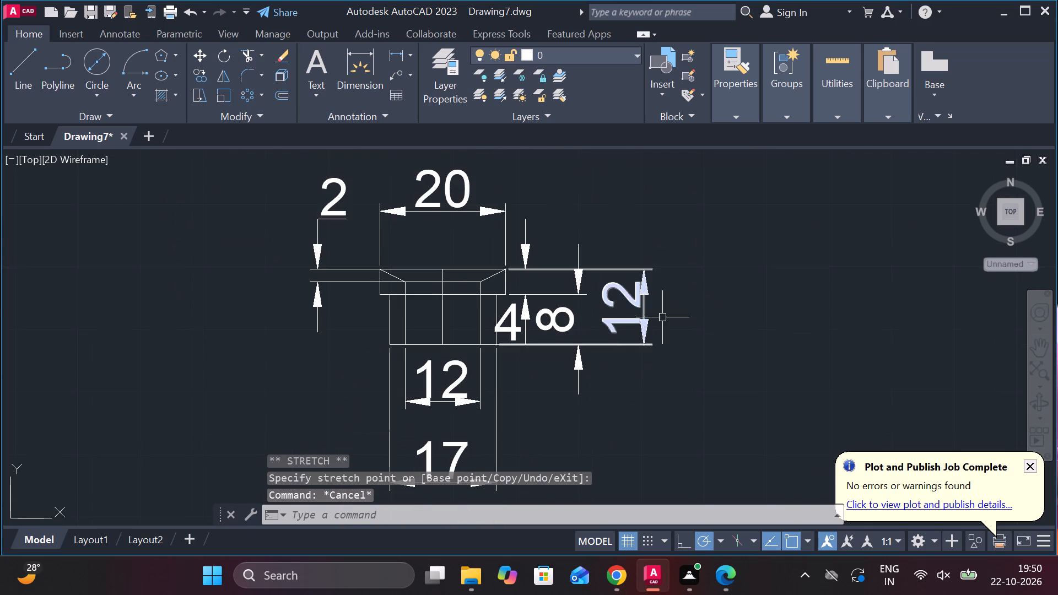
pyautogui.scroll(1, 667, 317)
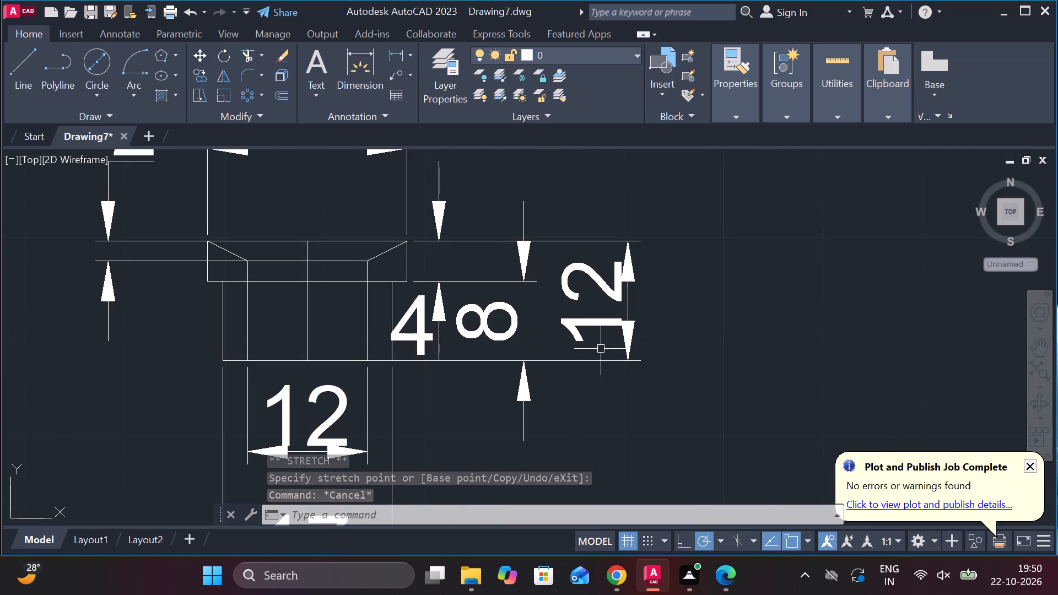
pyautogui.moveTo(471, 337); pyautogui.dragTo(650, 254, button='middle')
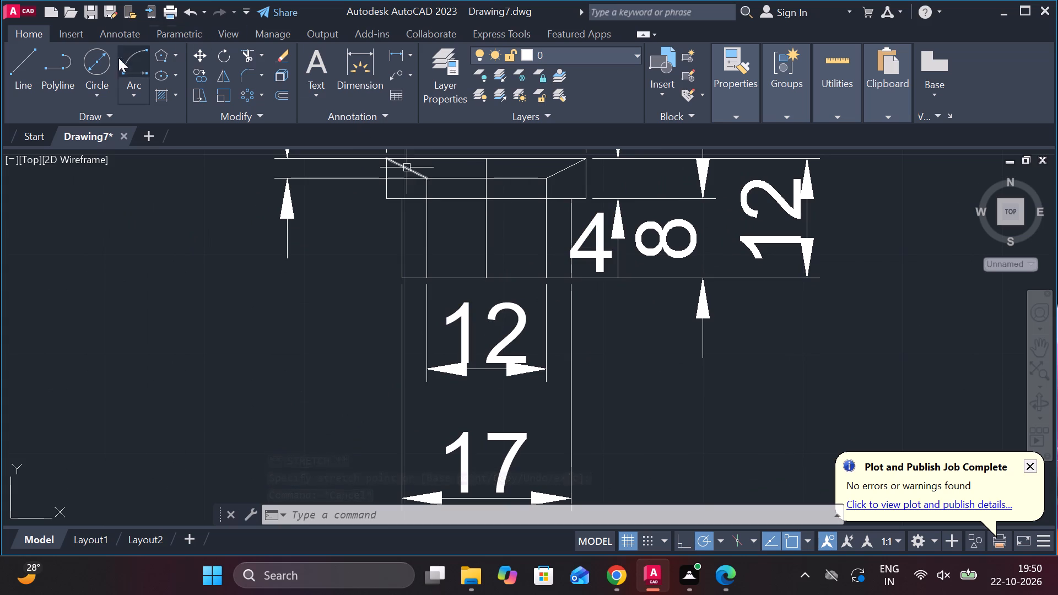
pyautogui.click(161, 90)
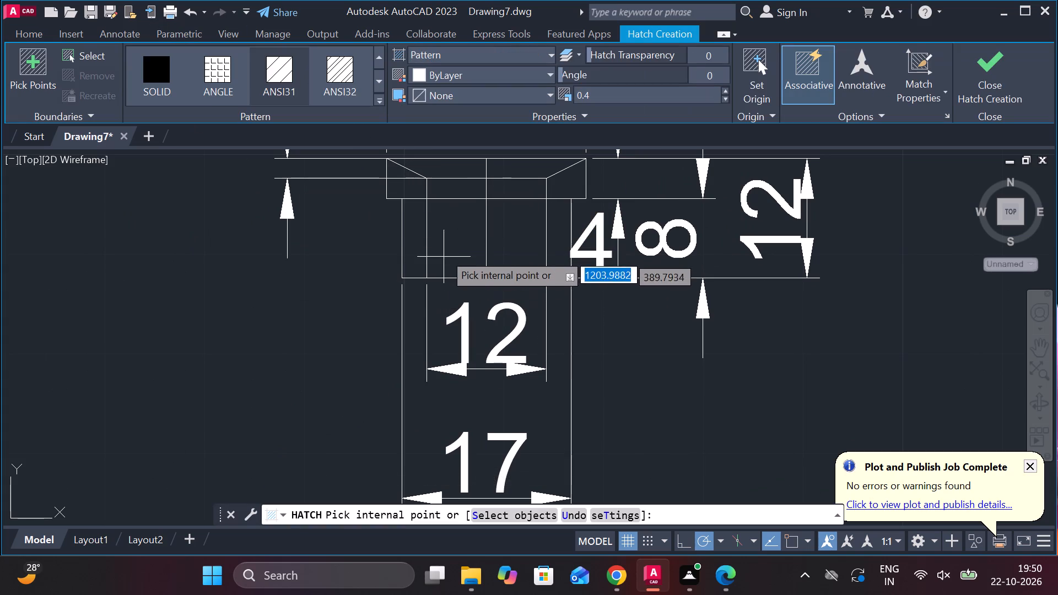
pyautogui.click(411, 230)
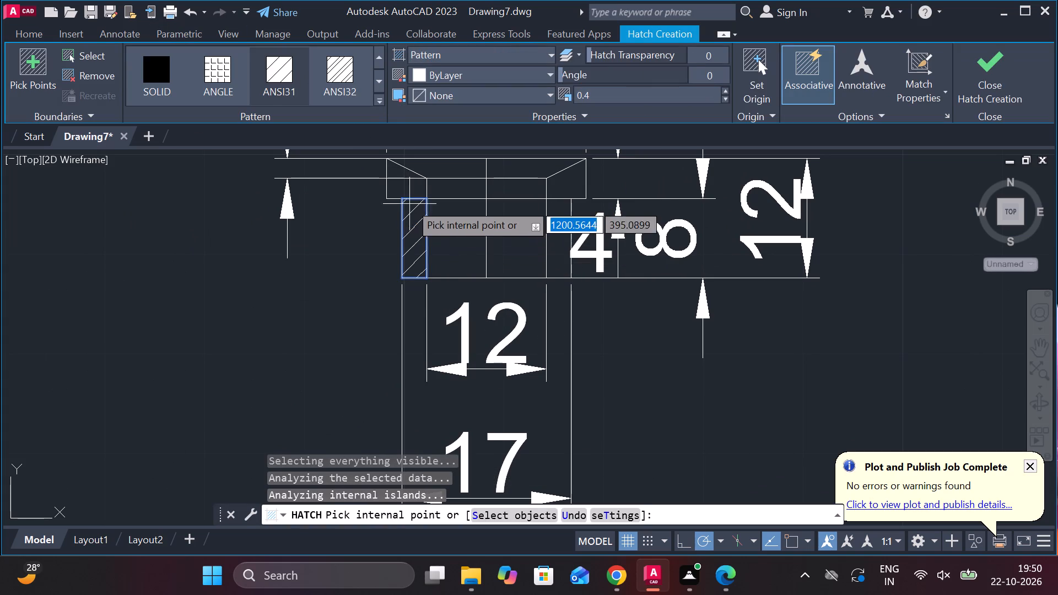
pyautogui.click(410, 186)
pyautogui.click(566, 190)
pyautogui.click(562, 236)
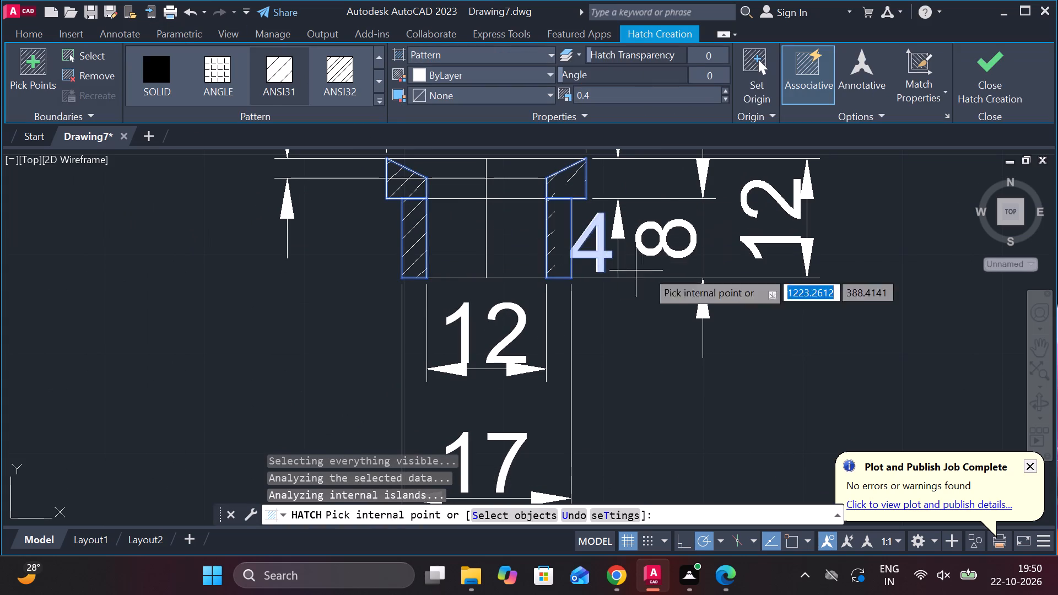
pyautogui.click(557, 229)
pyautogui.click(577, 192)
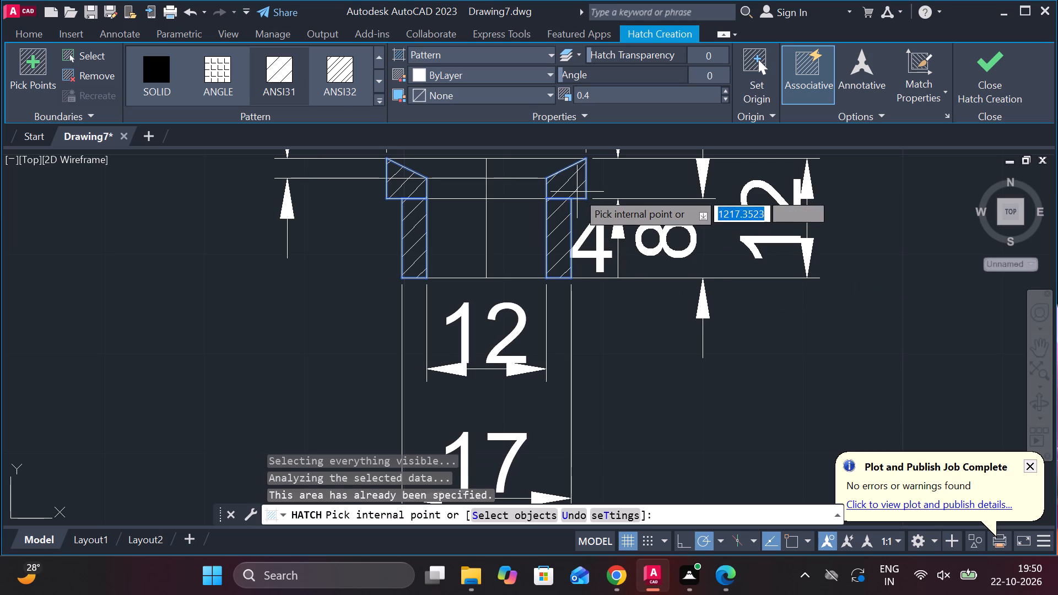
pyautogui.scroll(-1, 638, 334)
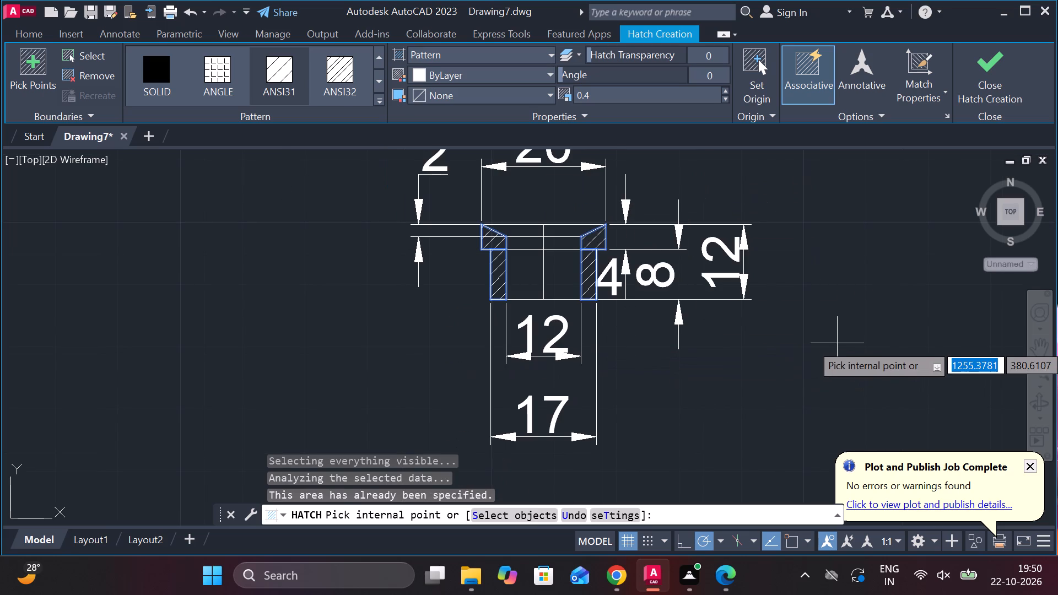
pyautogui.click(980, 87)
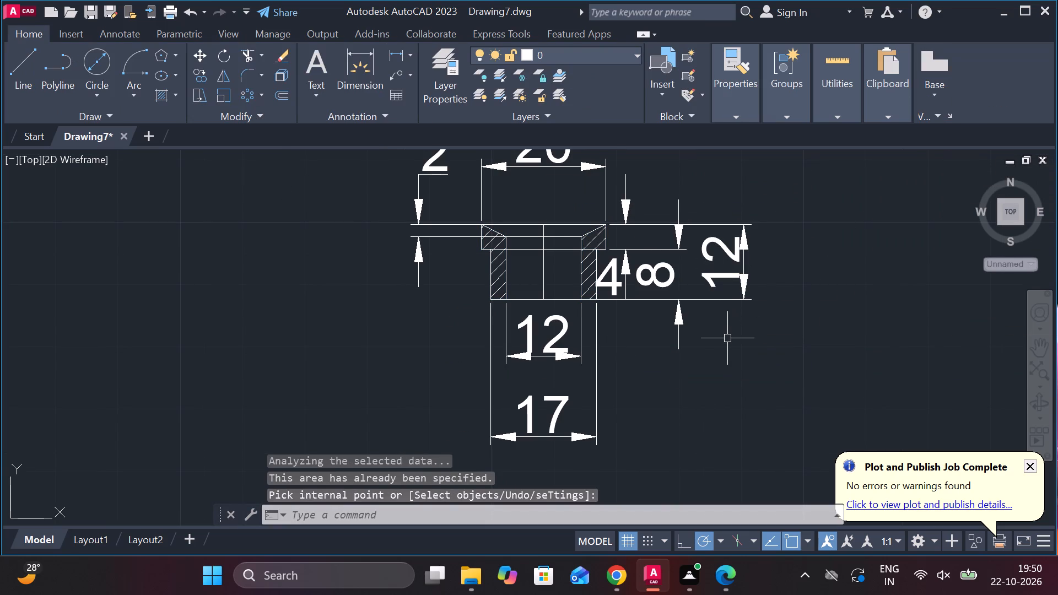
# Add a diameter symbol to the flanged bush's top width dimension so it reads Ø20.
pyautogui.moveTo(727, 343); pyautogui.dragTo(674, 379, button='middle')
pyautogui.doubleClick(483, 180)
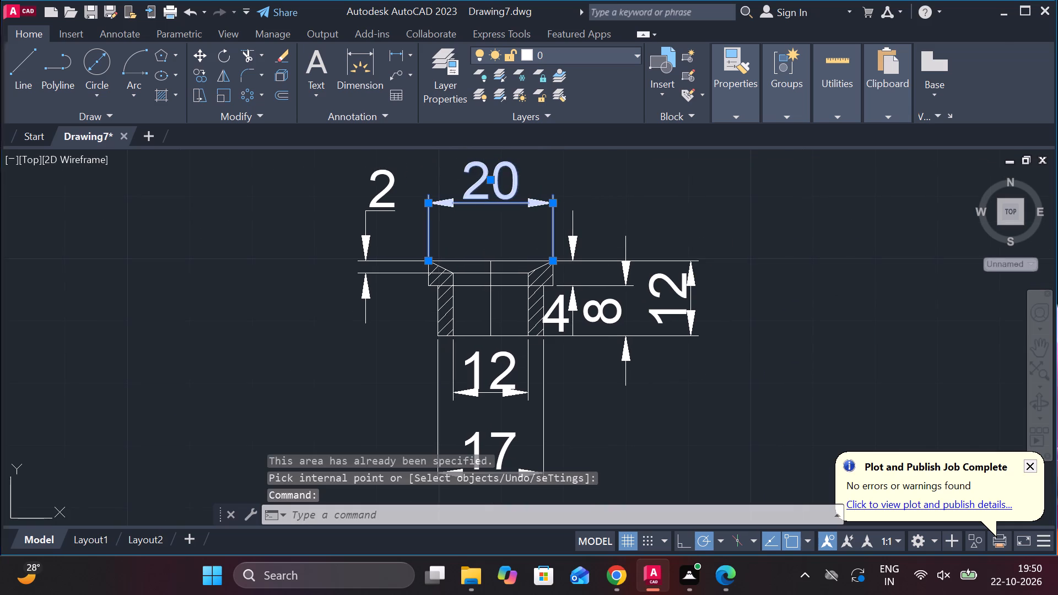
pyautogui.click(710, 97)
pyautogui.click(767, 160)
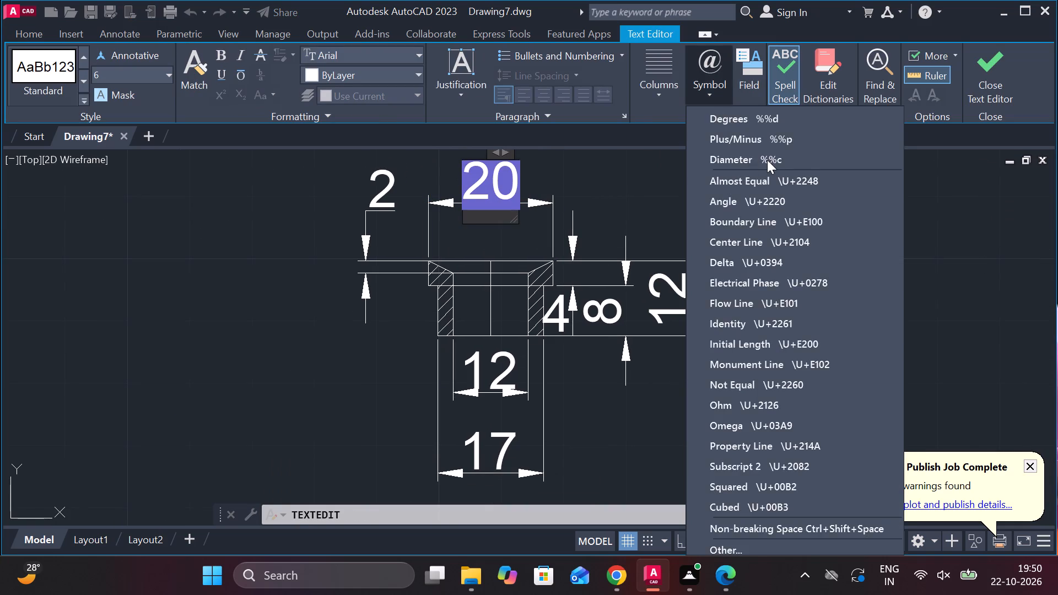
pyautogui.click(978, 54)
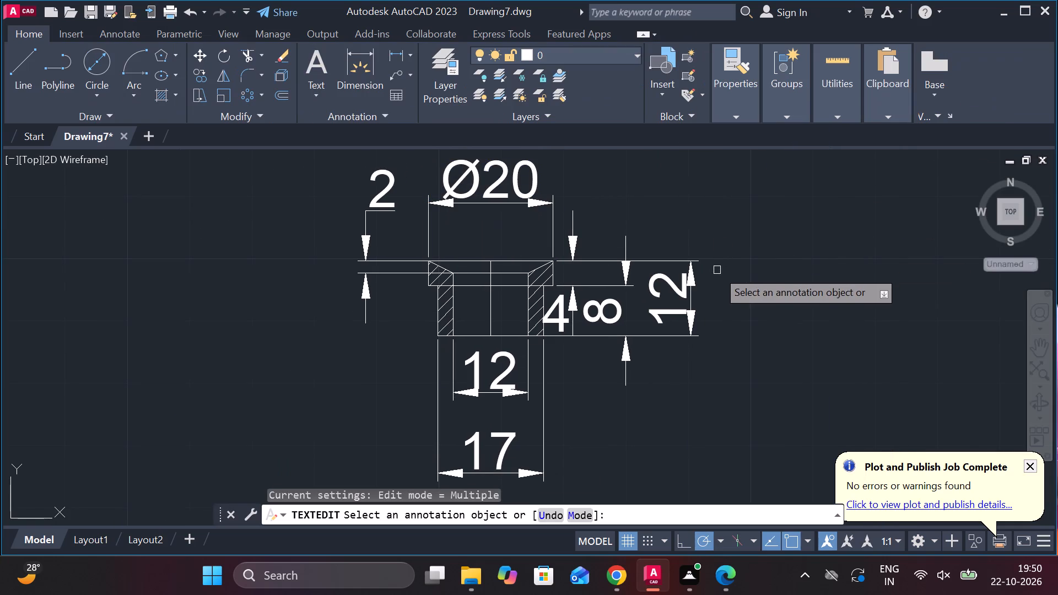
pyautogui.moveTo(659, 376); pyautogui.dragTo(663, 307, button='middle')
pyautogui.press('Escape')
# Add diameter symbols to the two width dimensions below the small flanged bush so they read Ø12 and Ø17.
pyautogui.doubleClick(488, 301)
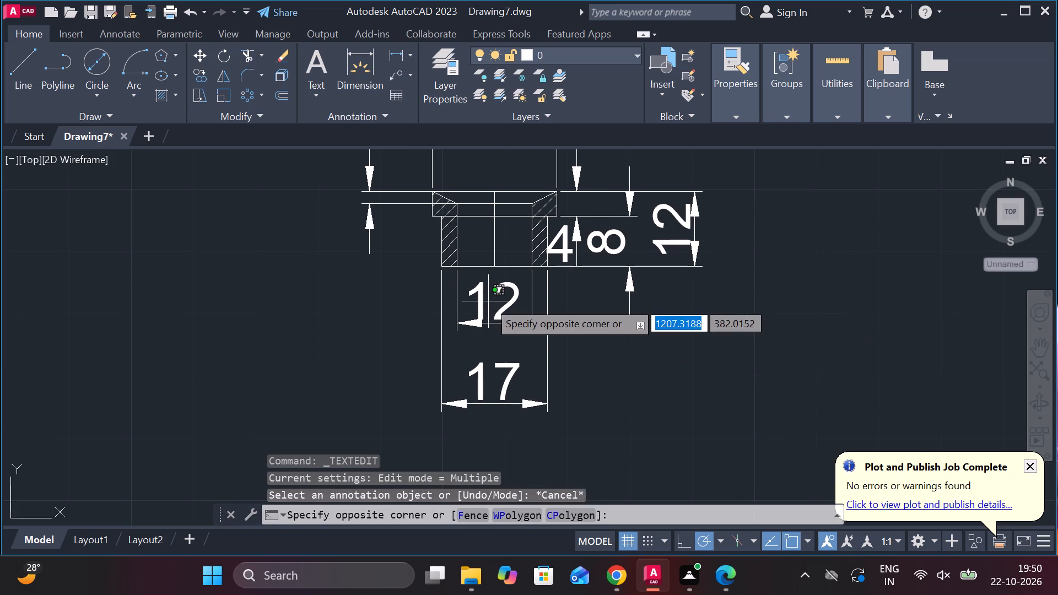
pyautogui.press('Escape')
pyautogui.doubleClick(479, 300)
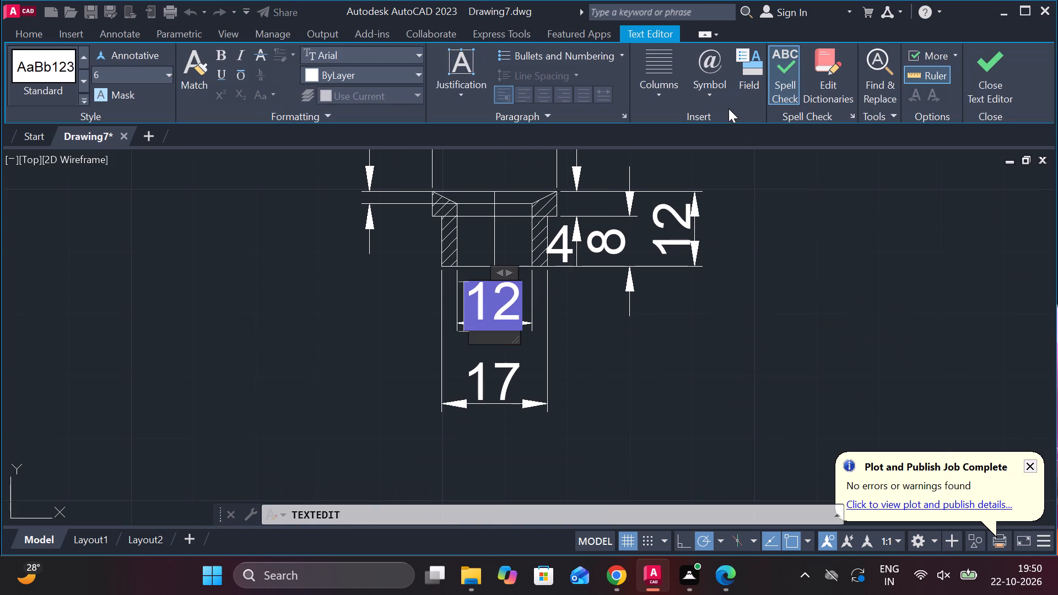
pyautogui.click(718, 103)
pyautogui.click(773, 150)
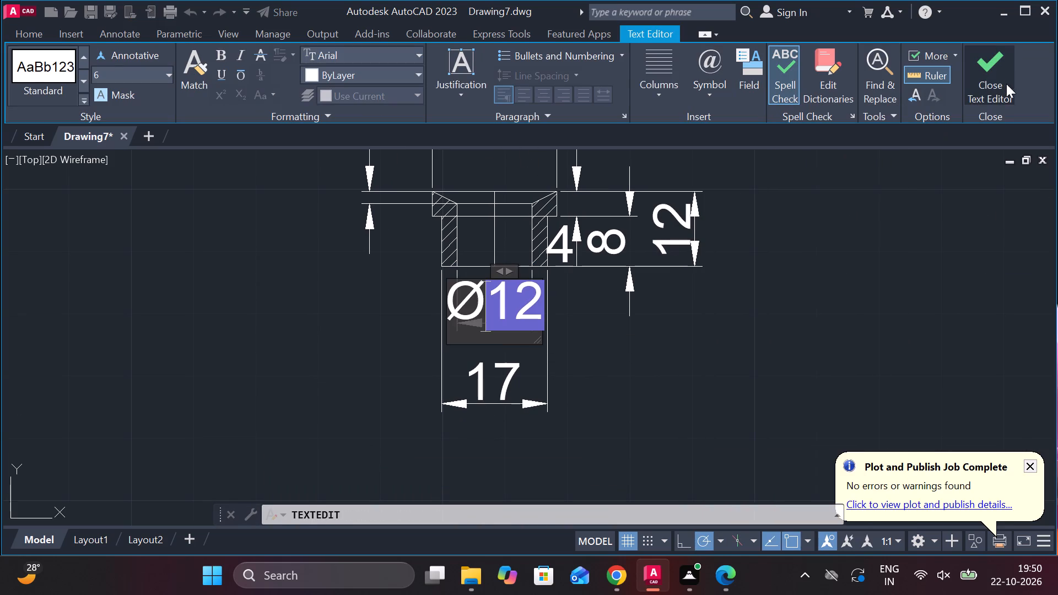
pyautogui.click(998, 75)
pyautogui.click(508, 315)
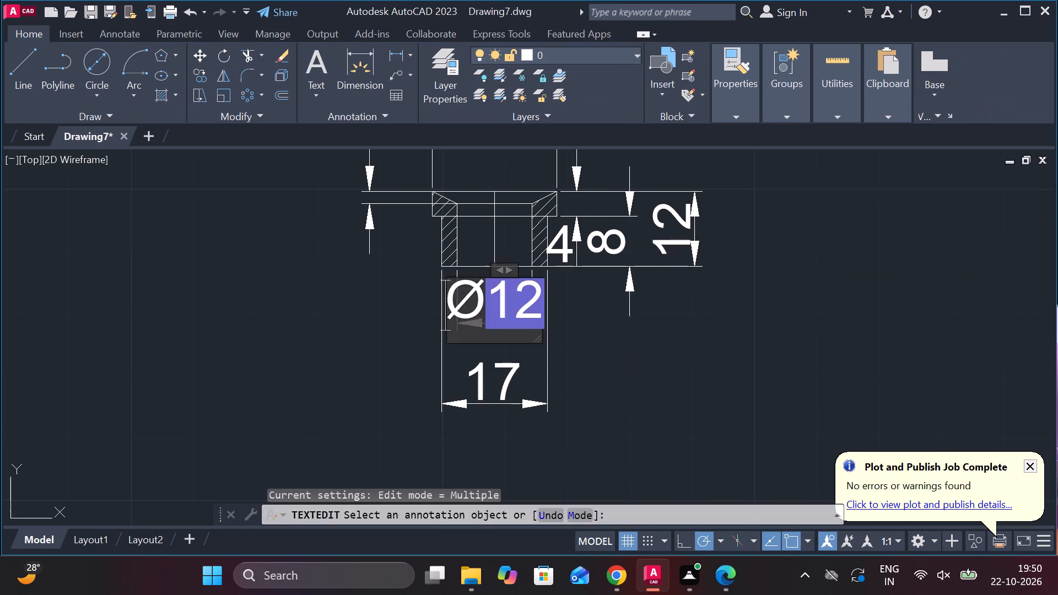
pyautogui.press('Escape')
pyautogui.tripleClick(506, 385)
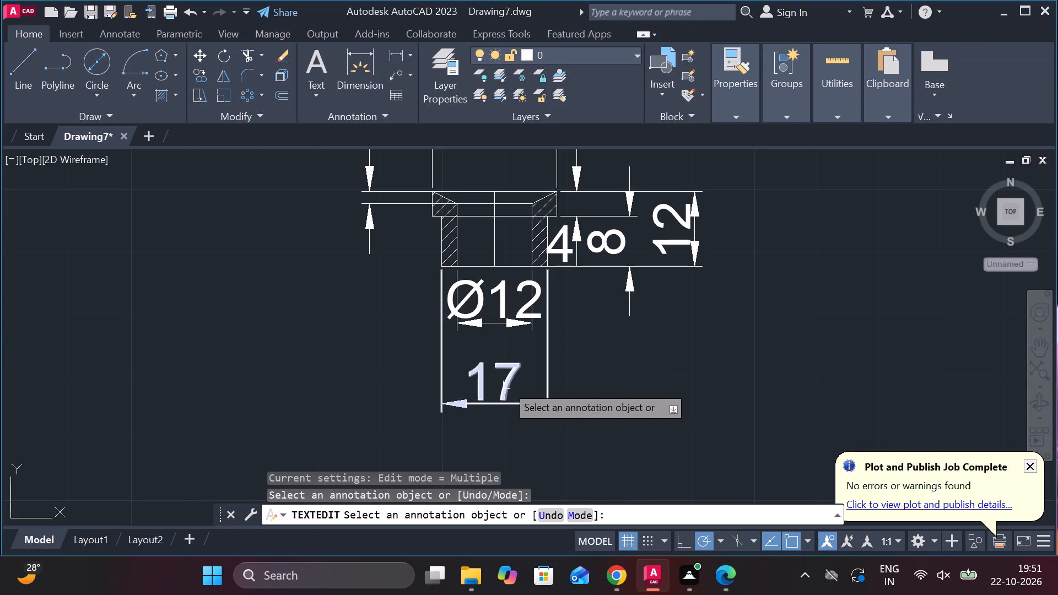
pyautogui.click(700, 90)
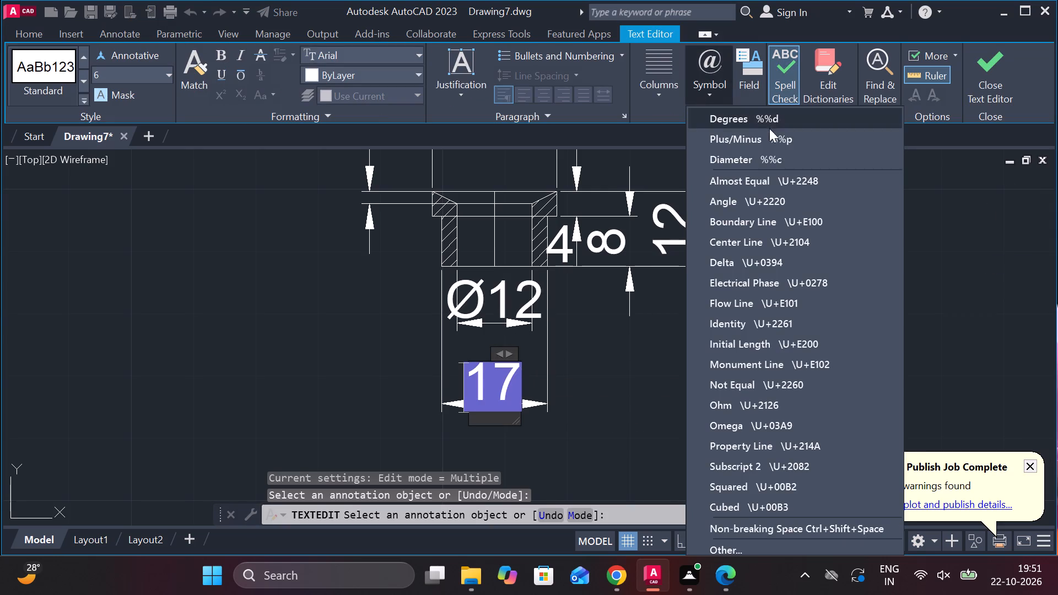
pyautogui.click(759, 158)
pyautogui.click(983, 68)
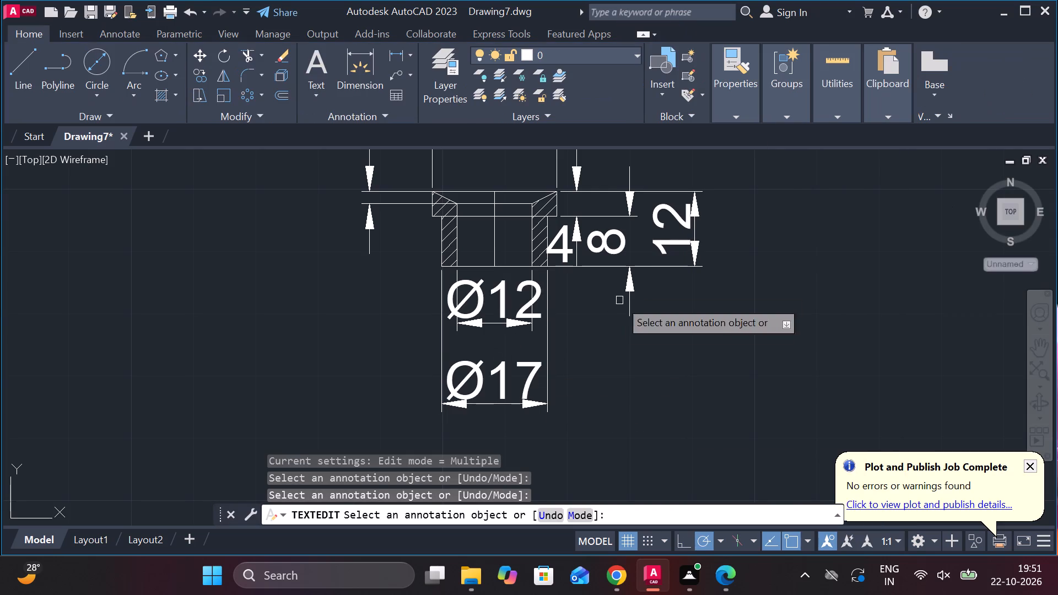
pyautogui.press('Escape')
# Move the Ø12 and Ø17 dimension texts outside their extension lines, to the left of the small flanged bush.
pyautogui.click(523, 323)
pyautogui.click(493, 321)
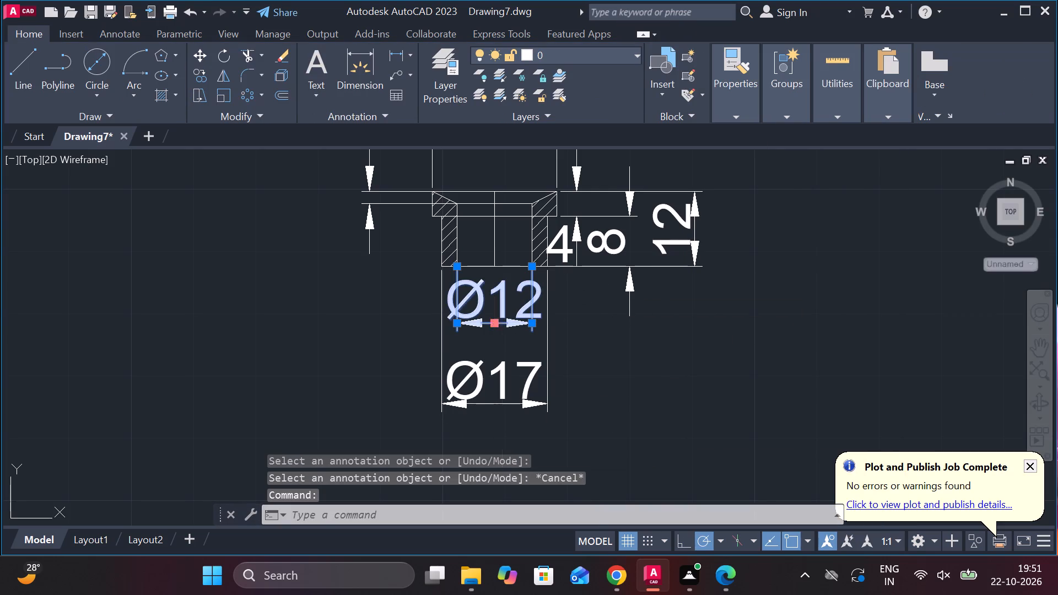
pyautogui.click(391, 311)
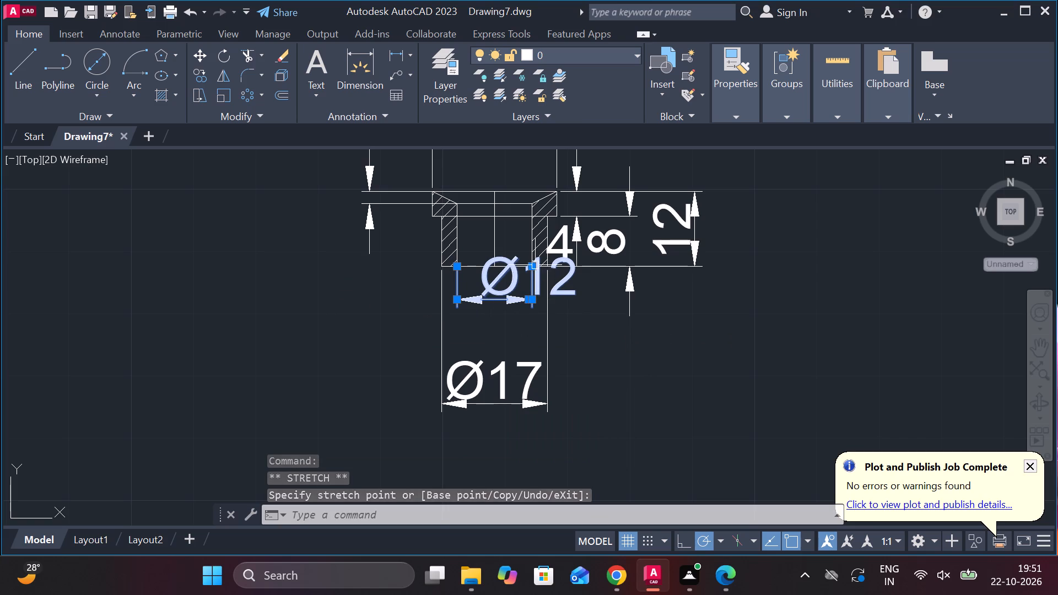
pyautogui.click(535, 265)
pyautogui.press('Escape')
pyautogui.click(516, 297)
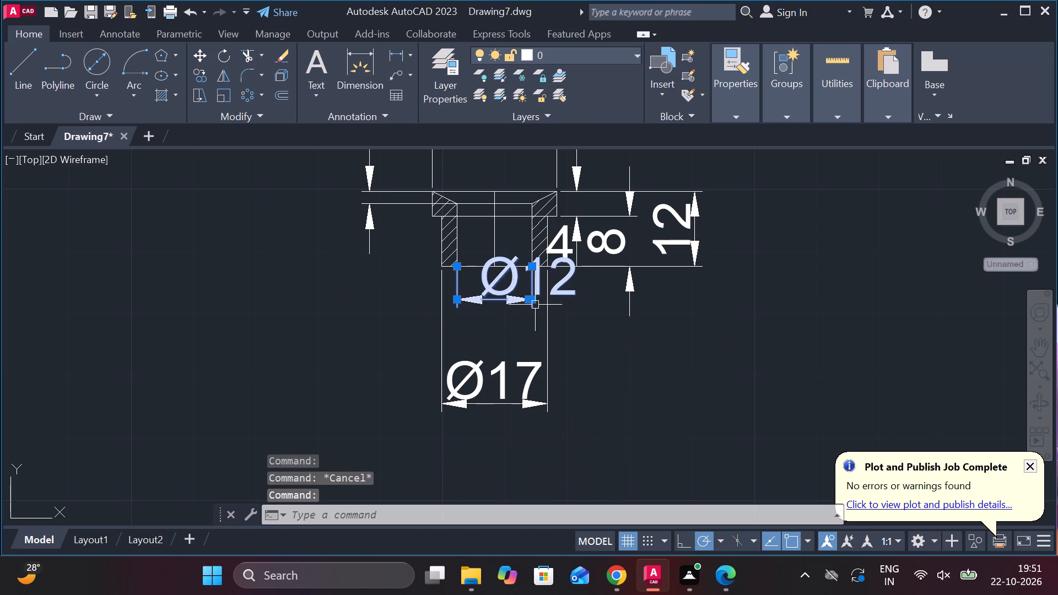
pyautogui.click(535, 302)
pyautogui.click(532, 300)
pyautogui.click(416, 324)
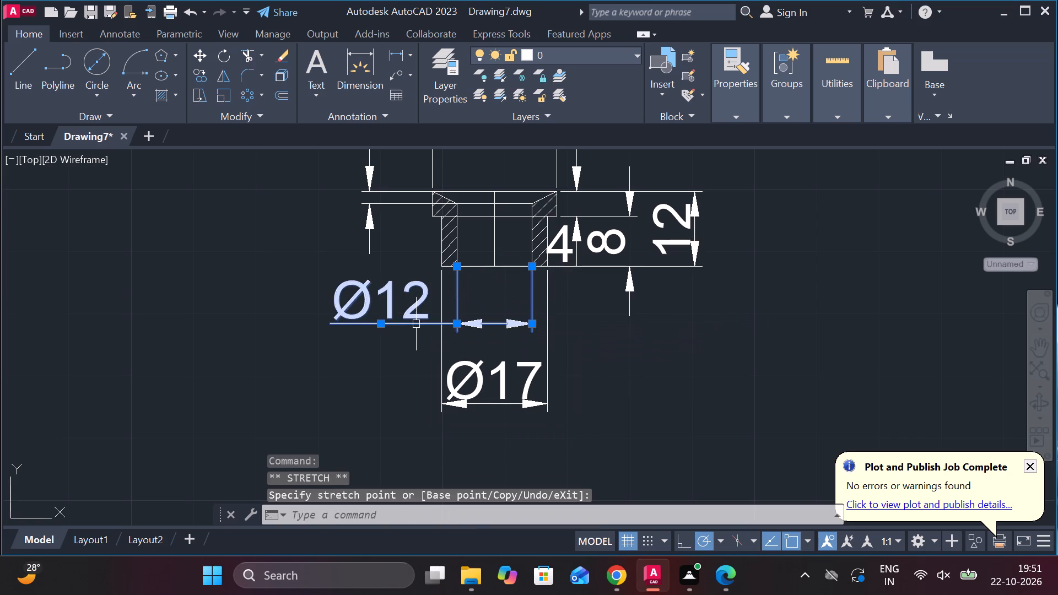
pyautogui.press('Escape')
pyautogui.click(527, 395)
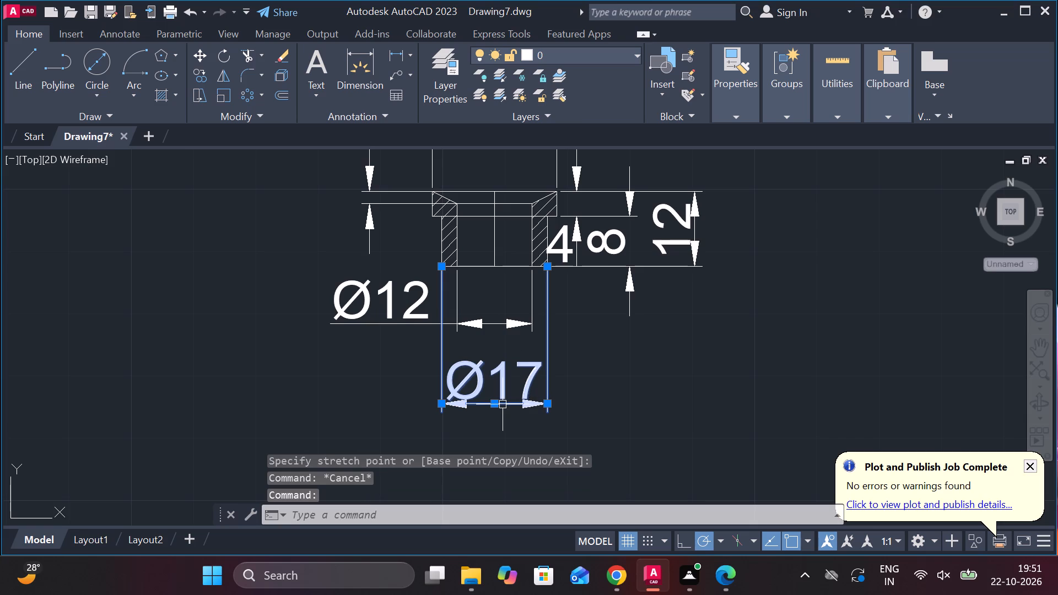
pyautogui.click(494, 404)
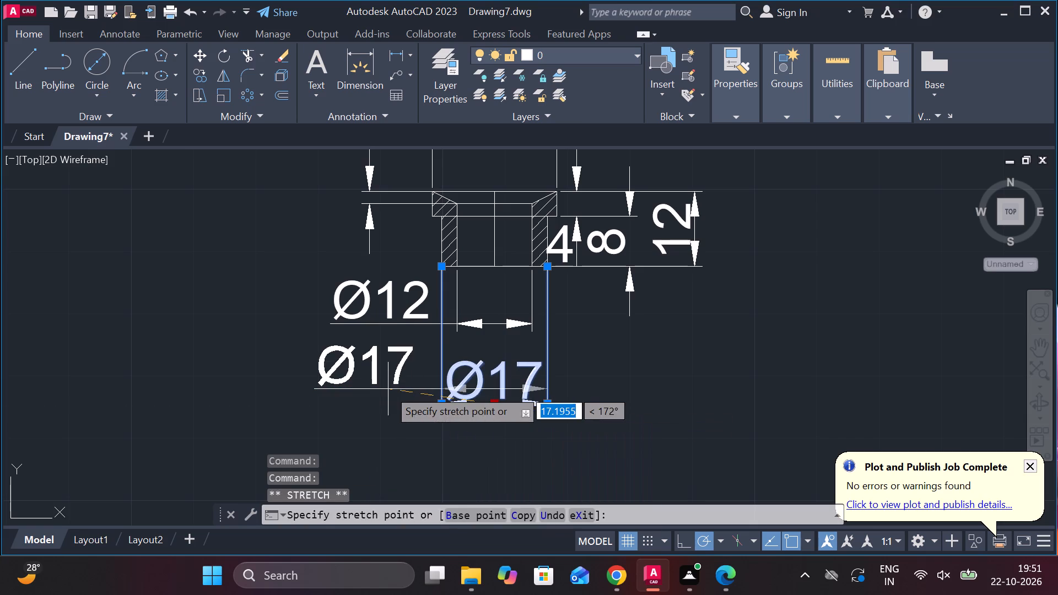
pyautogui.click(388, 389)
pyautogui.press('Escape')
# Shift the 12, 8 and 4 height dimensions of the small flanged bush farther outward from the part.
pyautogui.scroll(-2, 623, 384)
pyautogui.scroll(2, 640, 348)
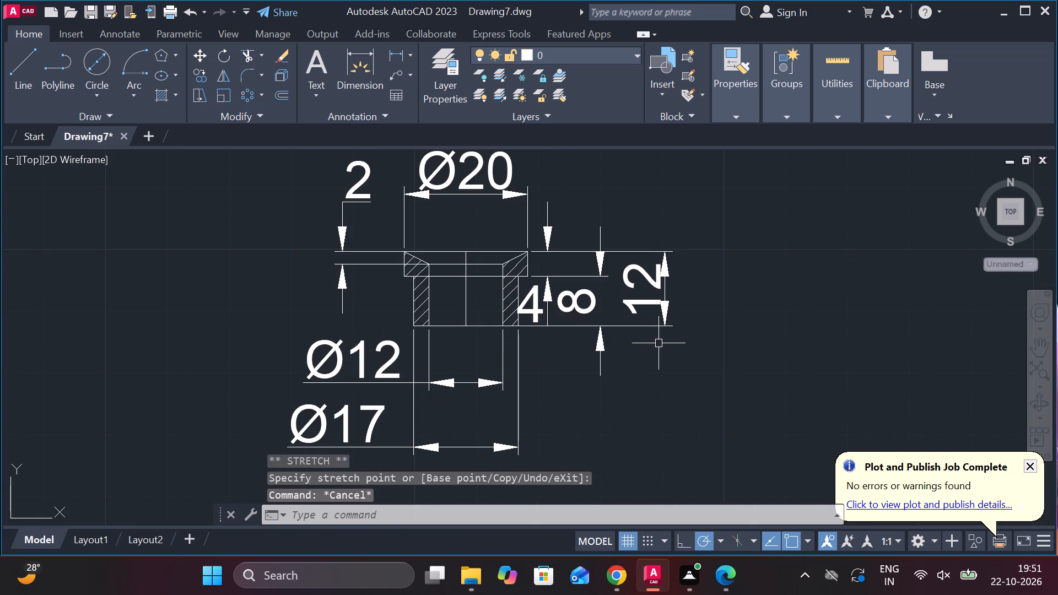
pyautogui.scroll(1, 635, 322)
pyautogui.click(554, 284)
pyautogui.press('Escape')
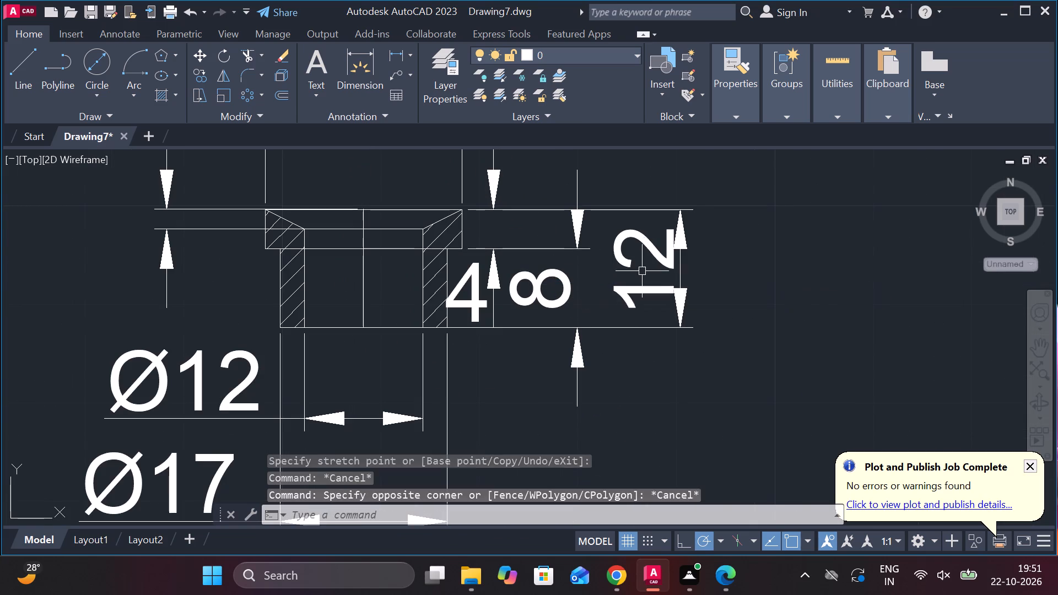
pyautogui.click(670, 251)
pyautogui.click(681, 268)
pyautogui.click(727, 269)
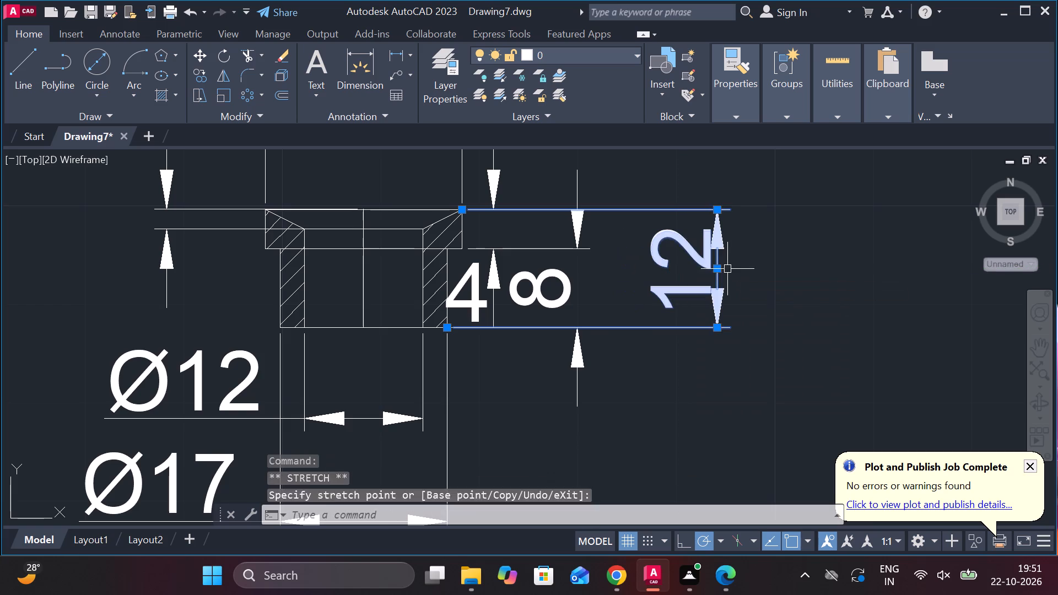
pyautogui.press('Escape')
pyautogui.click(555, 273)
pyautogui.click(575, 290)
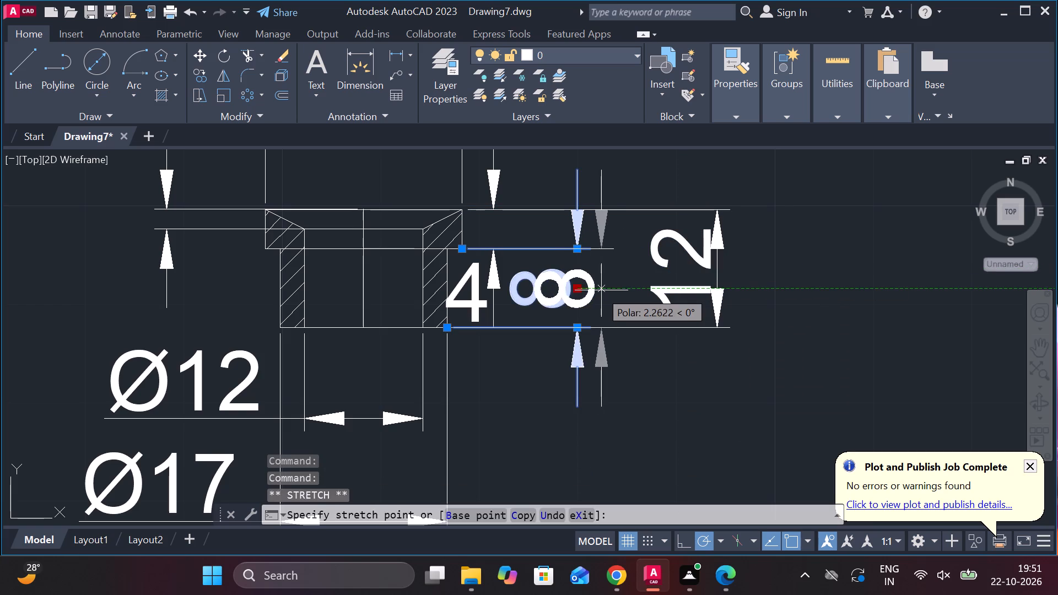
pyautogui.click(607, 290)
pyautogui.press('Escape')
pyautogui.click(503, 285)
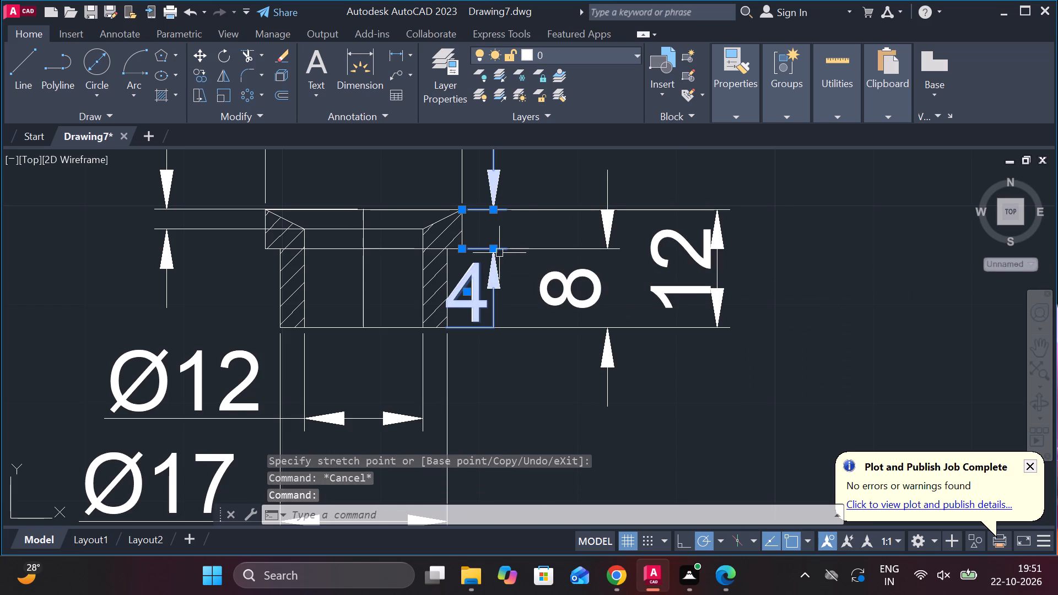
pyautogui.click(491, 247)
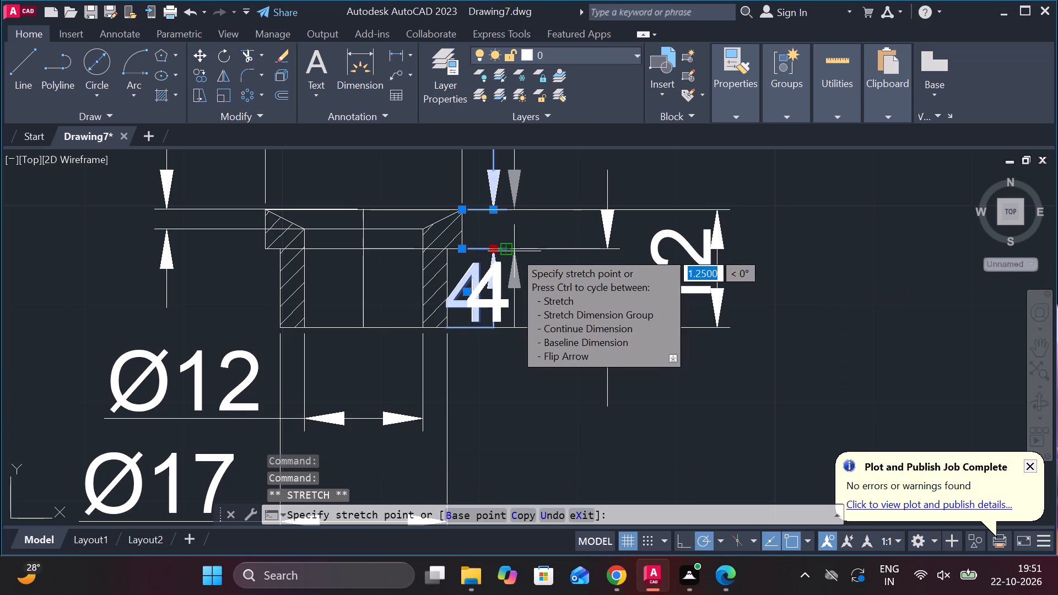
pyautogui.click(514, 251)
pyautogui.press('Escape')
# Move the small flanged bush with all its dimensions to just below the hatched Ø25 bush.
pyautogui.scroll(-3, 553, 303)
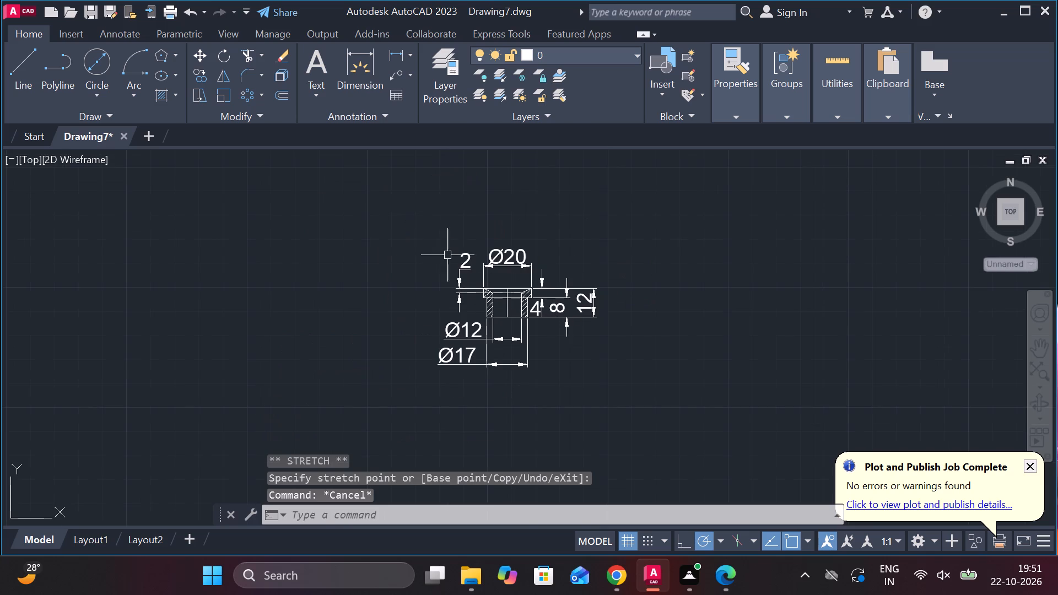
pyautogui.click(398, 215)
pyautogui.click(644, 401)
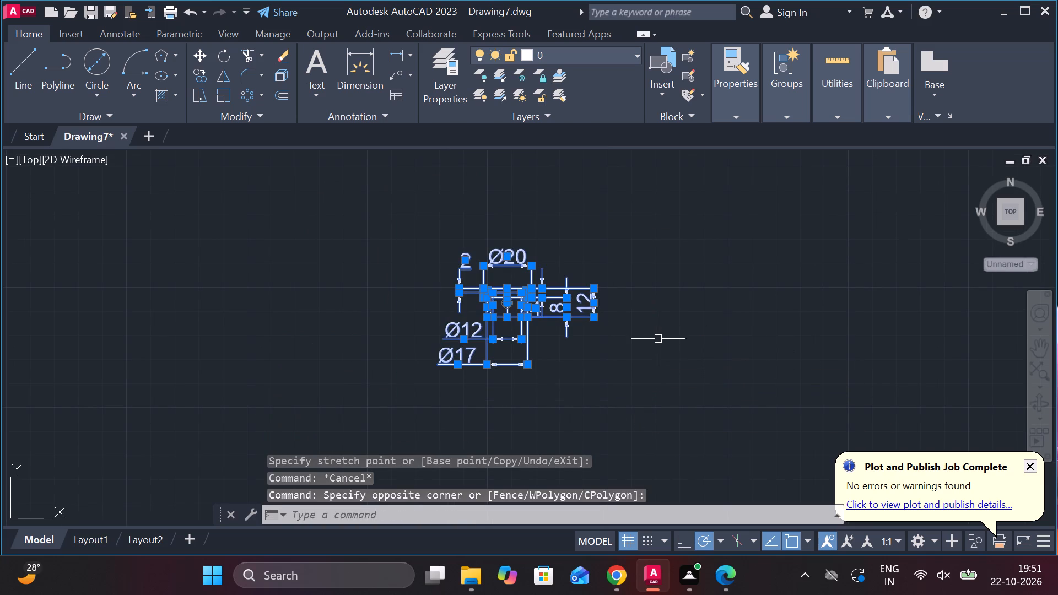
pyautogui.press('m')
pyautogui.press('Return')
pyautogui.click(659, 337)
pyautogui.scroll(-2, 697, 328)
pyautogui.scroll(-1, 646, 316)
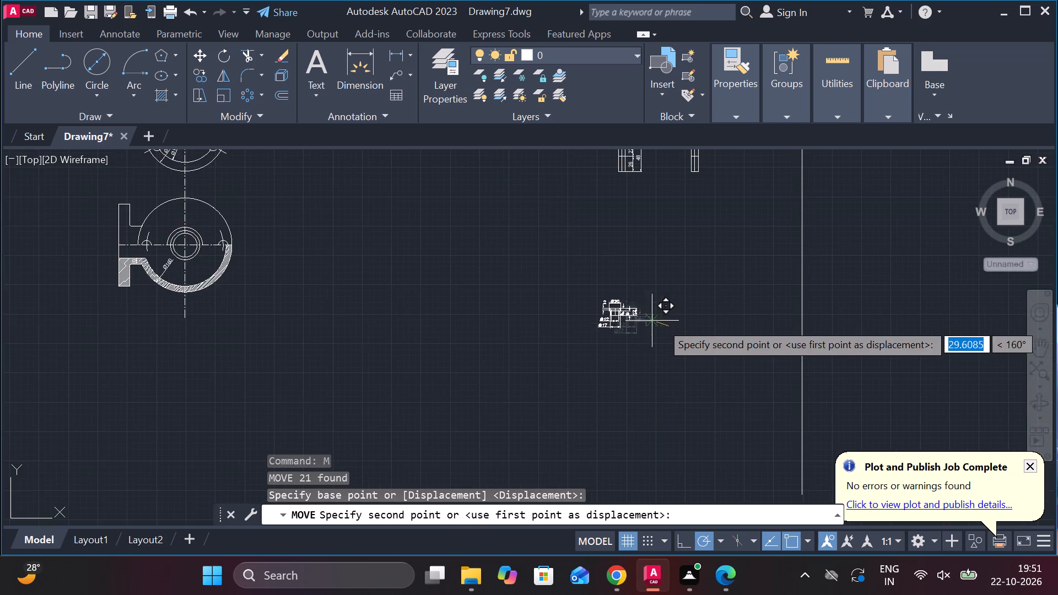
pyautogui.scroll(-3, 600, 304)
pyautogui.scroll(5, 524, 283)
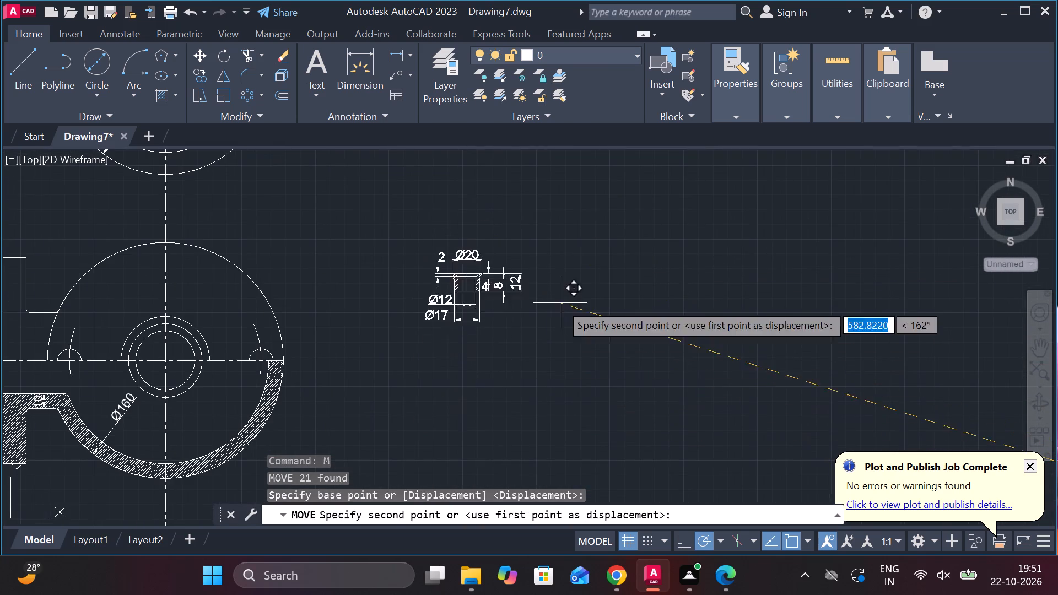
pyautogui.moveTo(552, 365); pyautogui.dragTo(530, 473, button='middle')
pyautogui.click(605, 288)
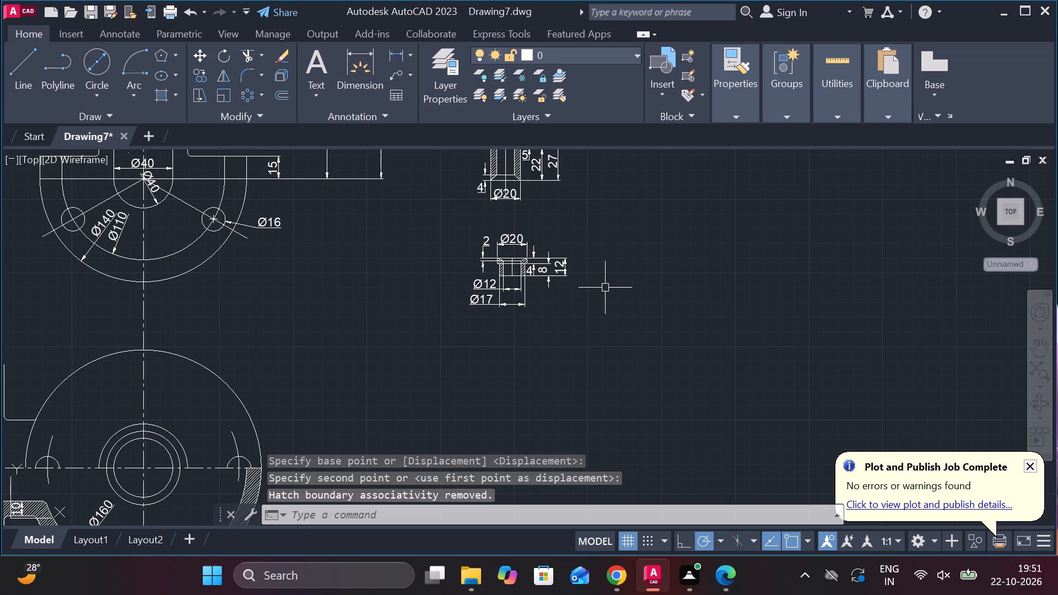
# Draw an 8 by 4 rectangle with lines, beside the narrow lower stem of the R15 rounded-end part's side view.
pyautogui.scroll(-1, 666, 273)
pyautogui.moveTo(746, 293); pyautogui.dragTo(284, 327, button='middle')
pyautogui.moveTo(488, 317); pyautogui.dragTo(390, 321, button='middle')
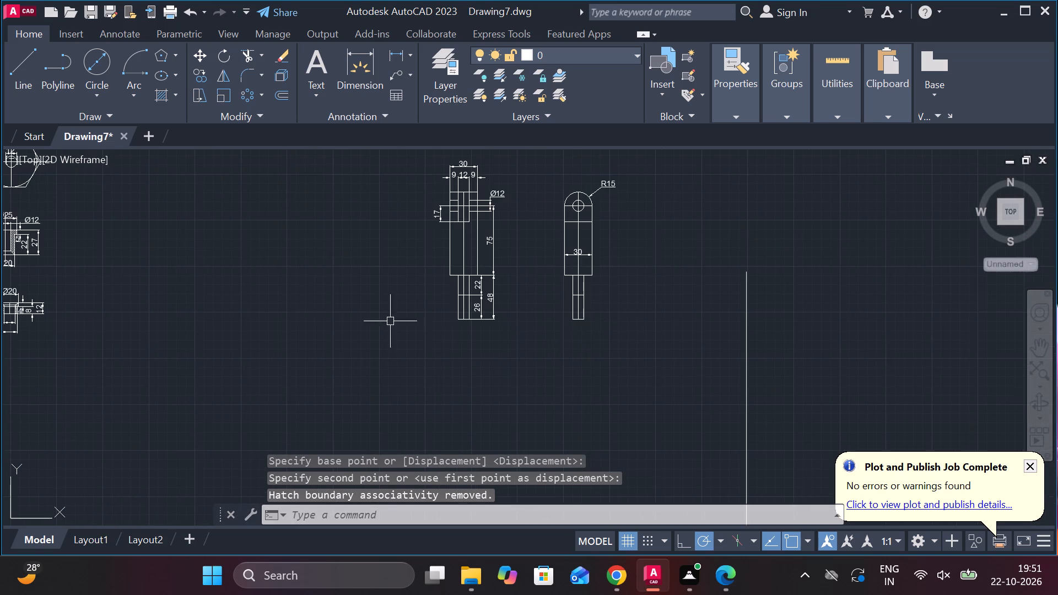
pyautogui.scroll(1, 579, 235)
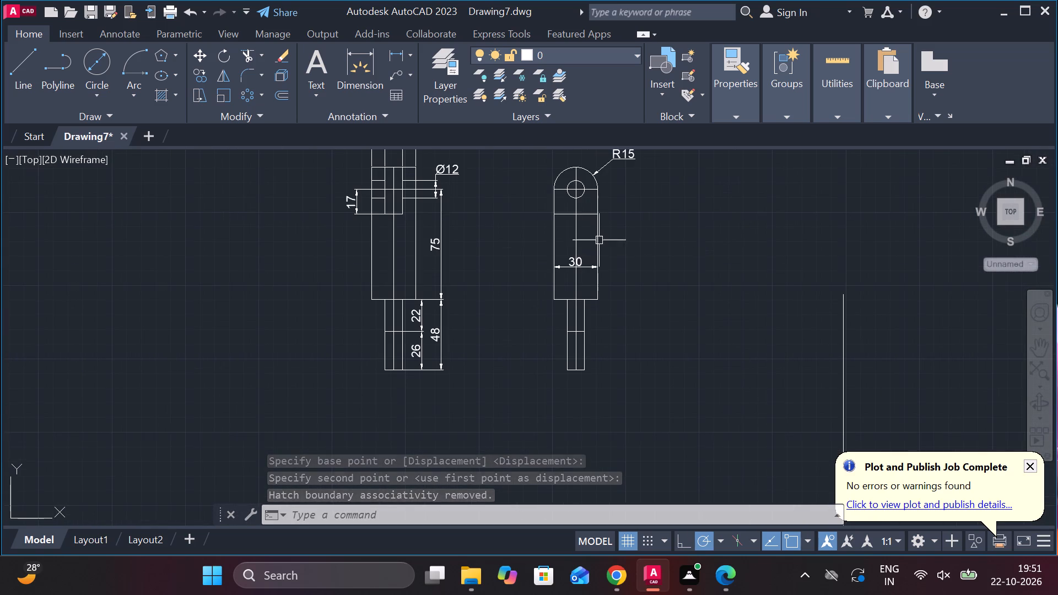
pyautogui.scroll(1, 654, 247)
pyautogui.scroll(-1, 622, 261)
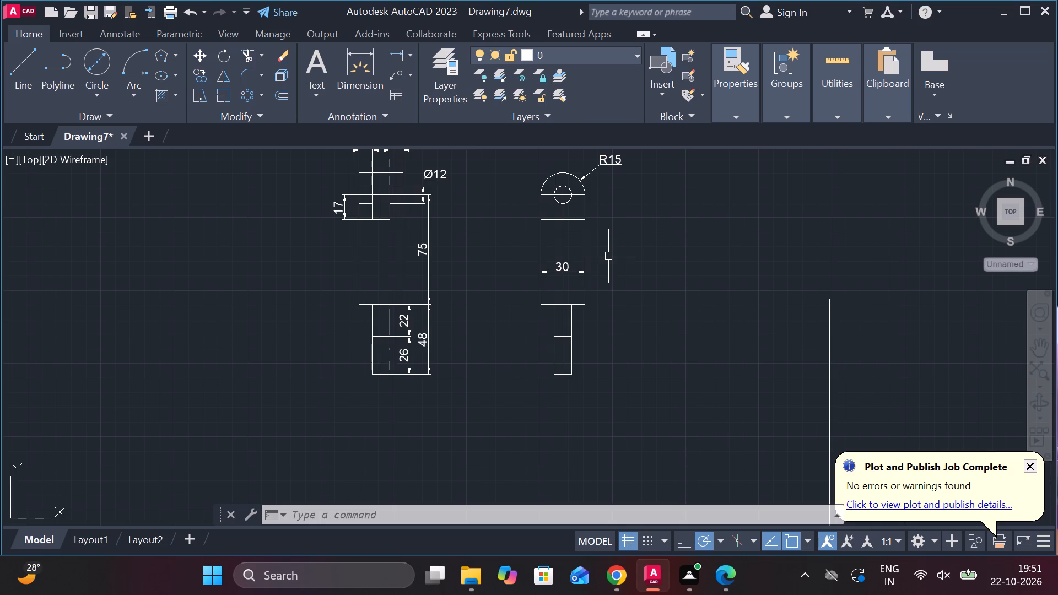
pyautogui.moveTo(608, 285); pyautogui.dragTo(601, 285, button='middle')
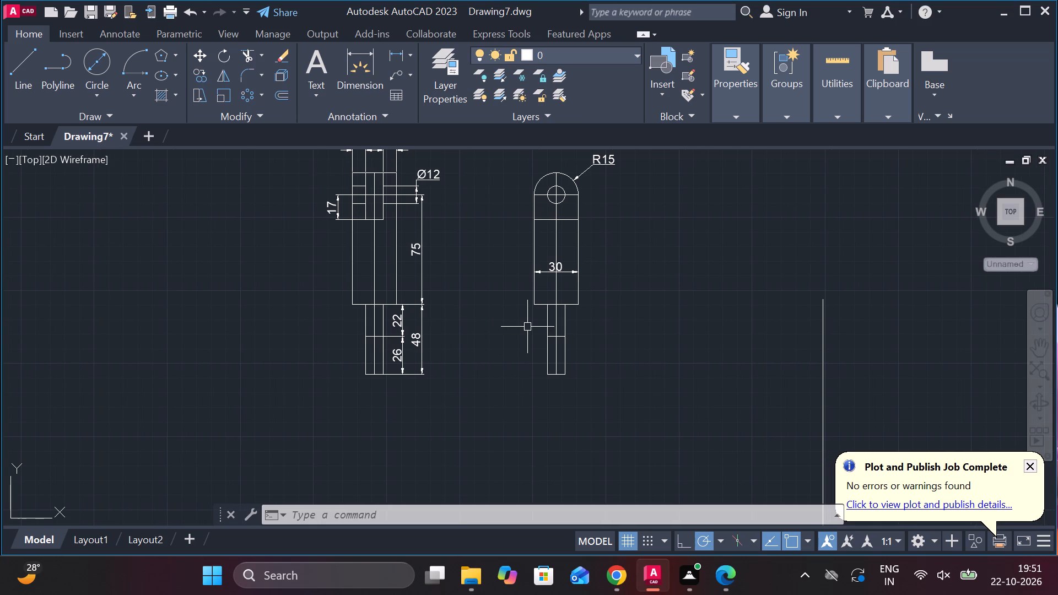
pyautogui.scroll(1, 457, 301)
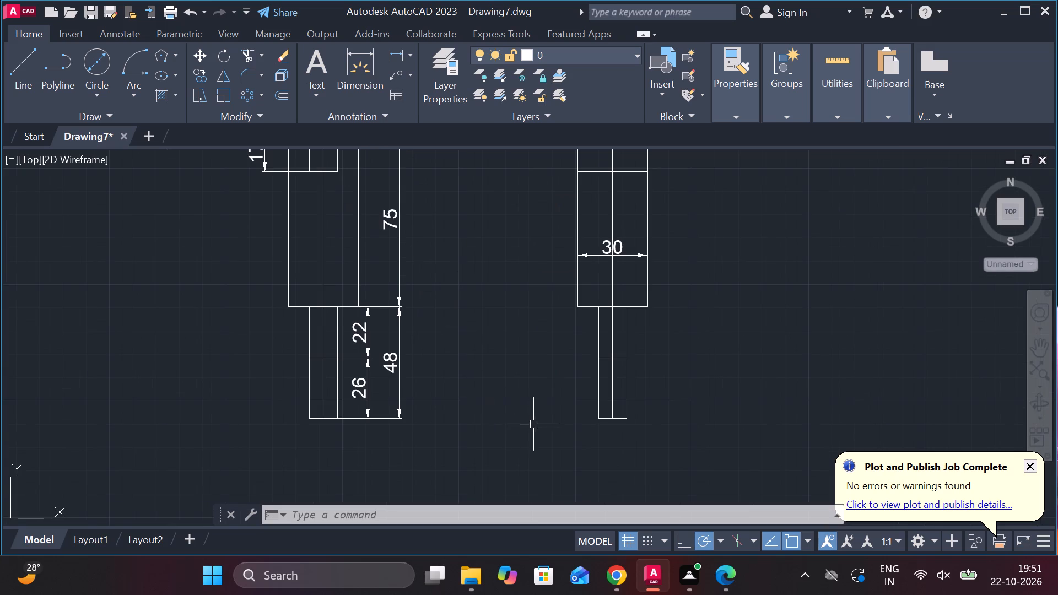
pyautogui.scroll(1, 668, 416)
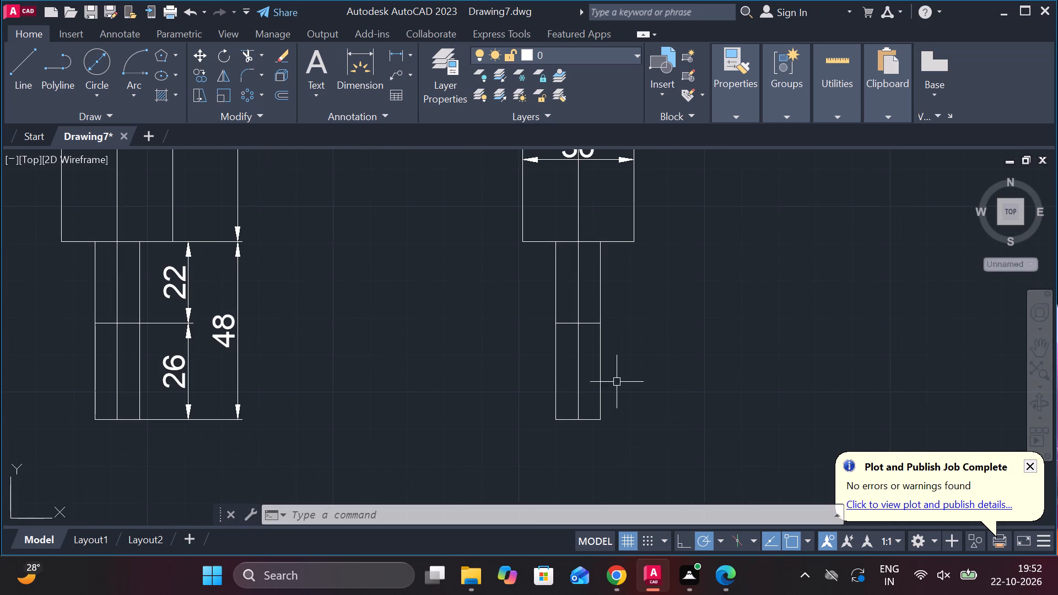
pyautogui.moveTo(687, 385); pyautogui.dragTo(662, 385, button='middle')
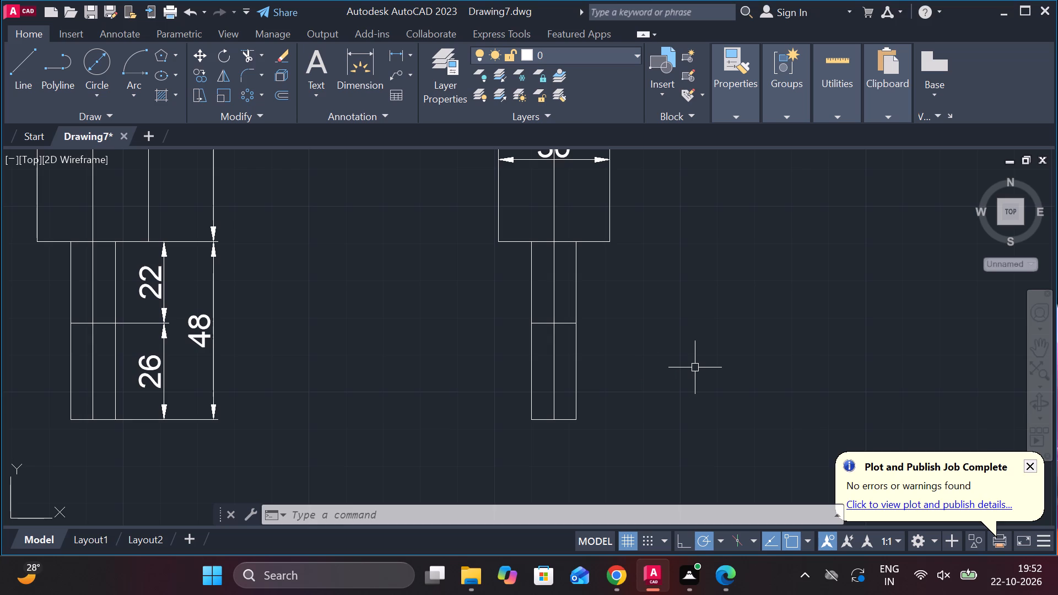
pyautogui.moveTo(638, 360); pyautogui.dragTo(624, 360, button='middle')
pyautogui.press('l')
pyautogui.press('Return')
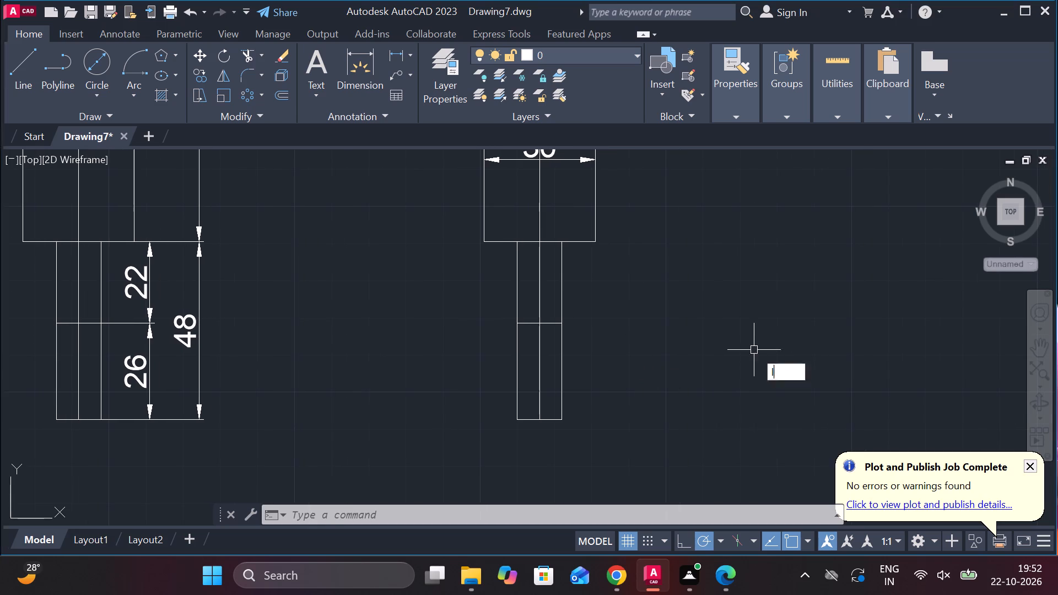
pyautogui.click(652, 322)
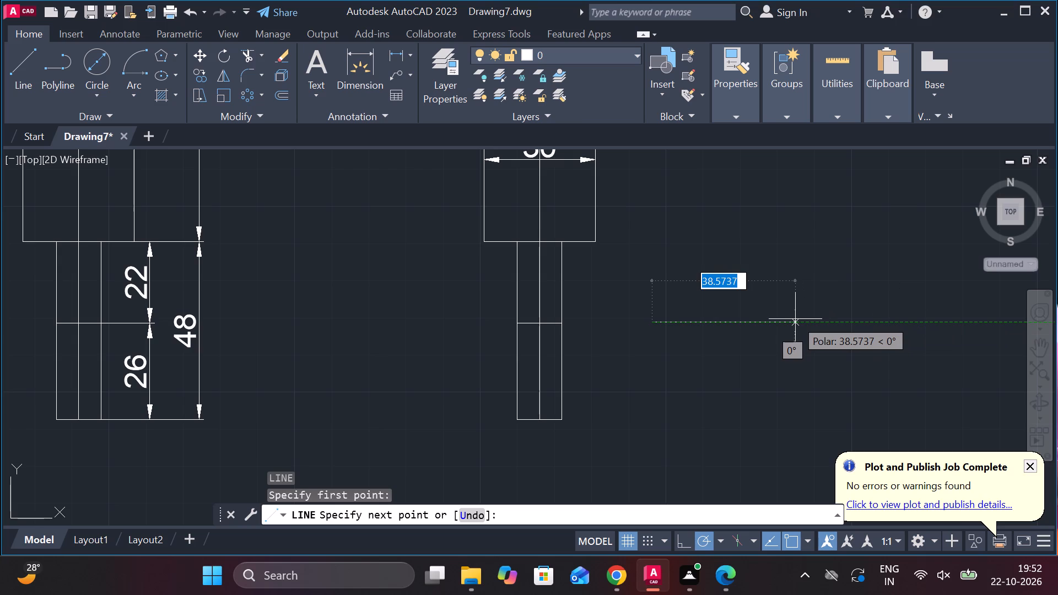
pyautogui.press('8')
pyautogui.press('Return')
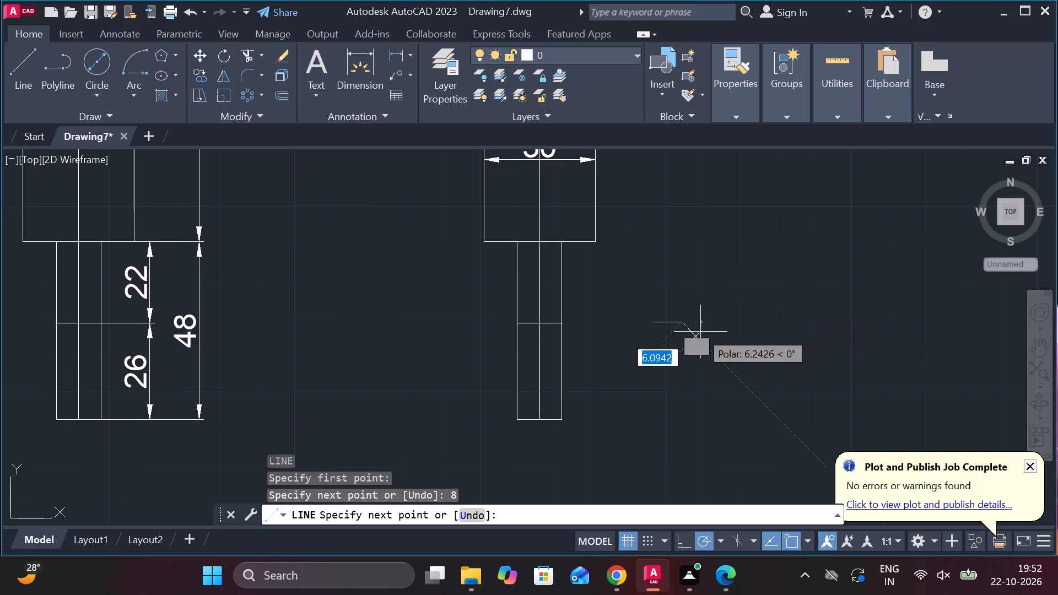
pyautogui.scroll(2, 665, 336)
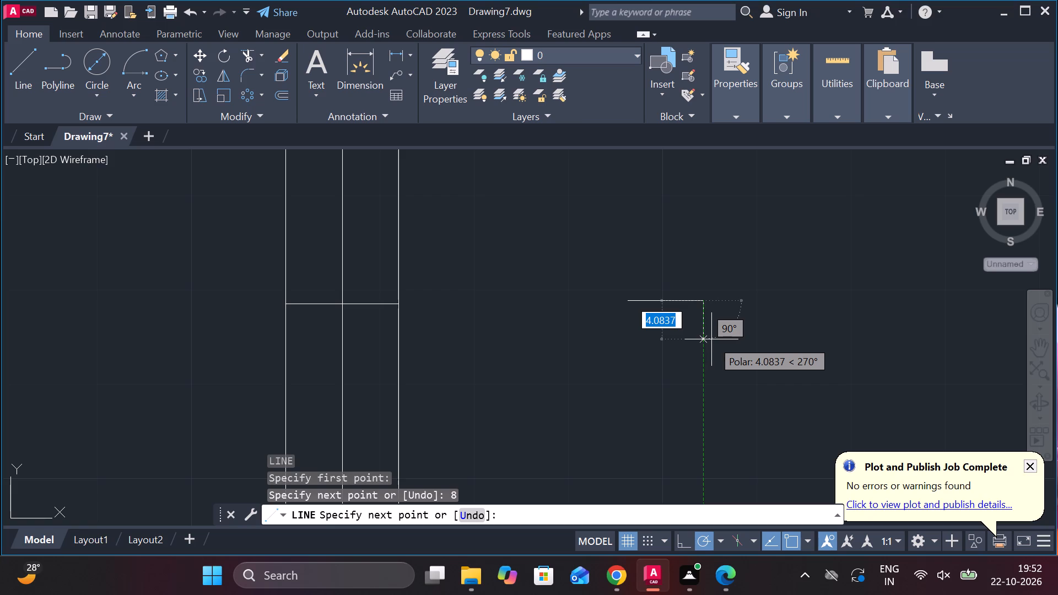
pyautogui.press('4')
pyautogui.press('Return')
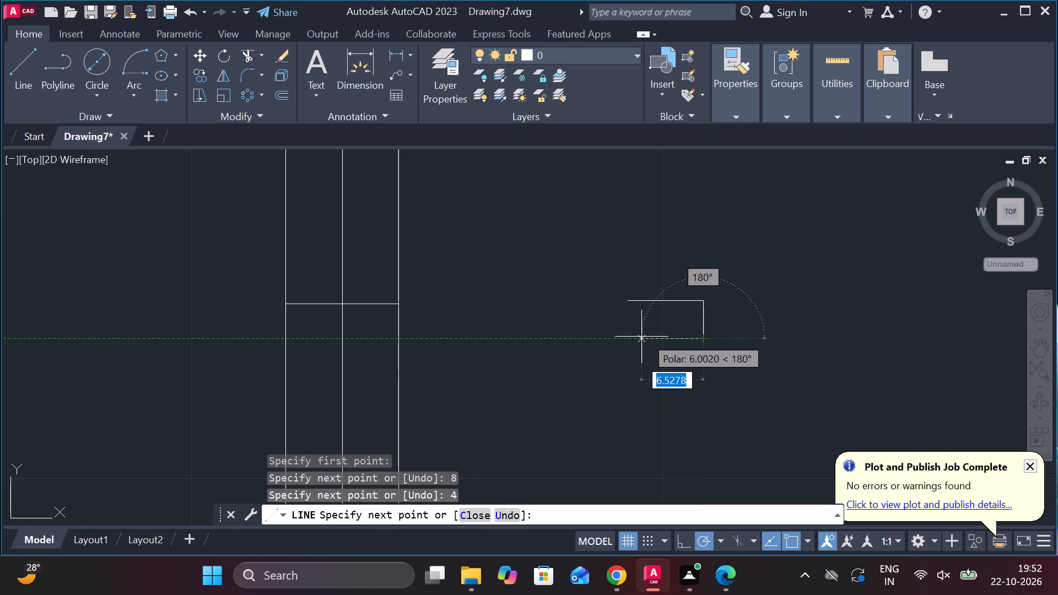
pyautogui.press('8')
pyautogui.press('Return')
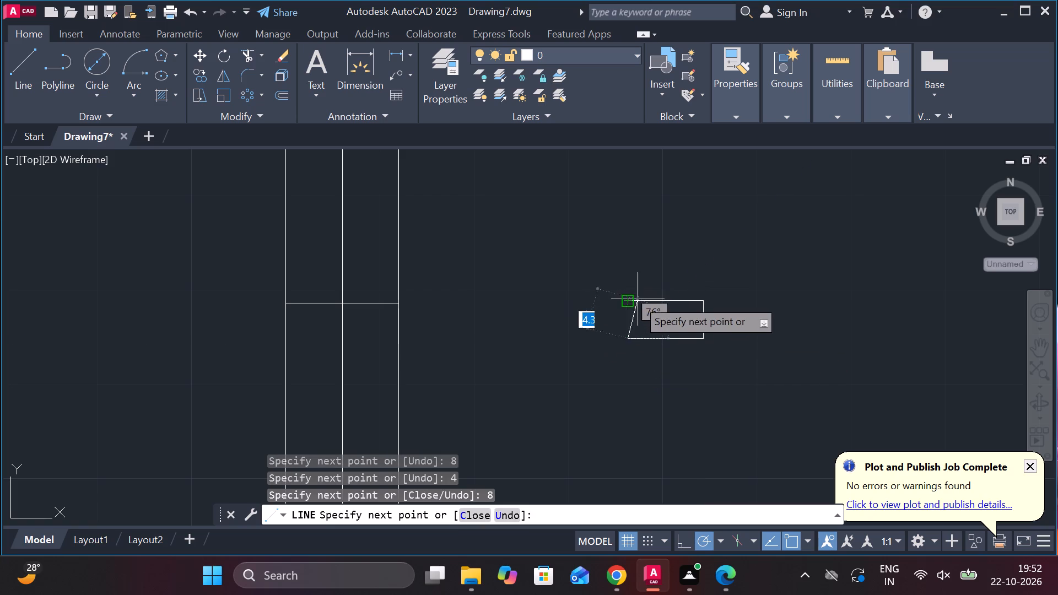
pyautogui.doubleClick(633, 299)
pyautogui.press('Escape')
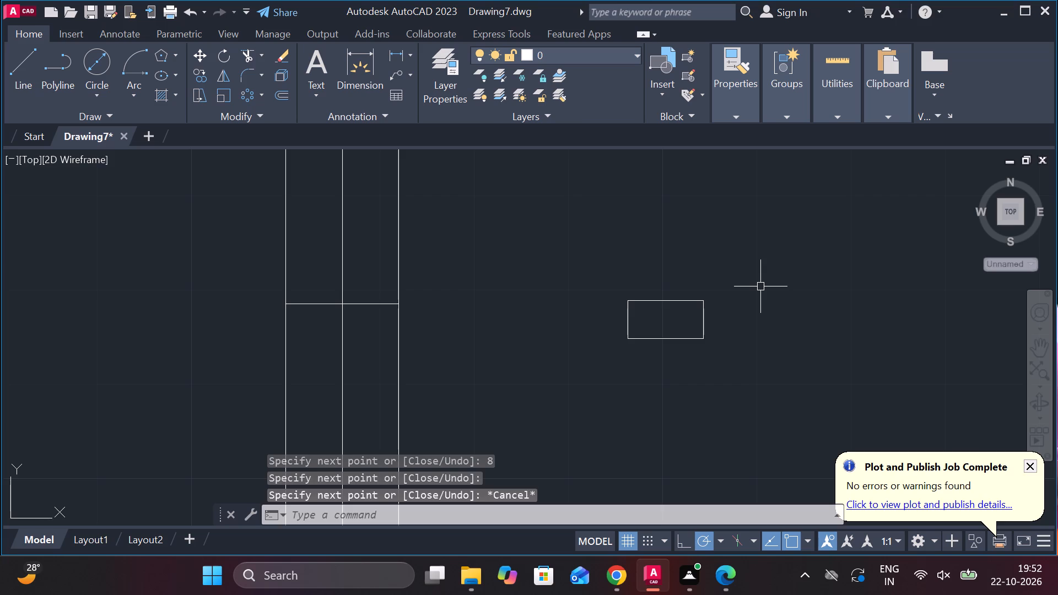
# Add a 4 by 4 square with lines against the right edge of the 8 by 4 rectangle.
pyautogui.press('l')
pyautogui.press('Return')
pyautogui.click(713, 293)
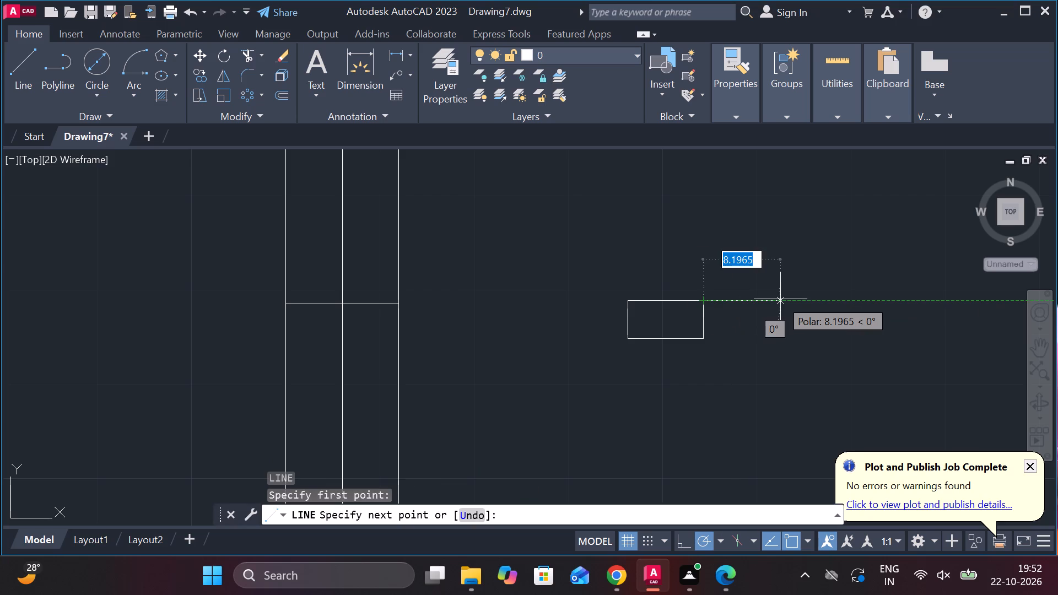
pyautogui.press('4')
pyautogui.press('Return')
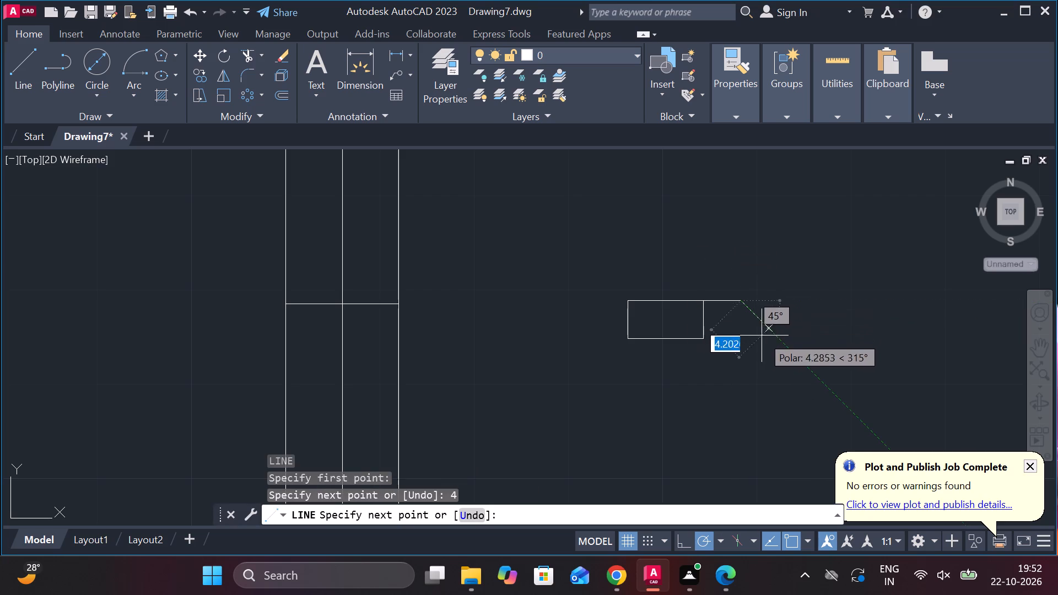
pyautogui.press('8')
pyautogui.press('Return')
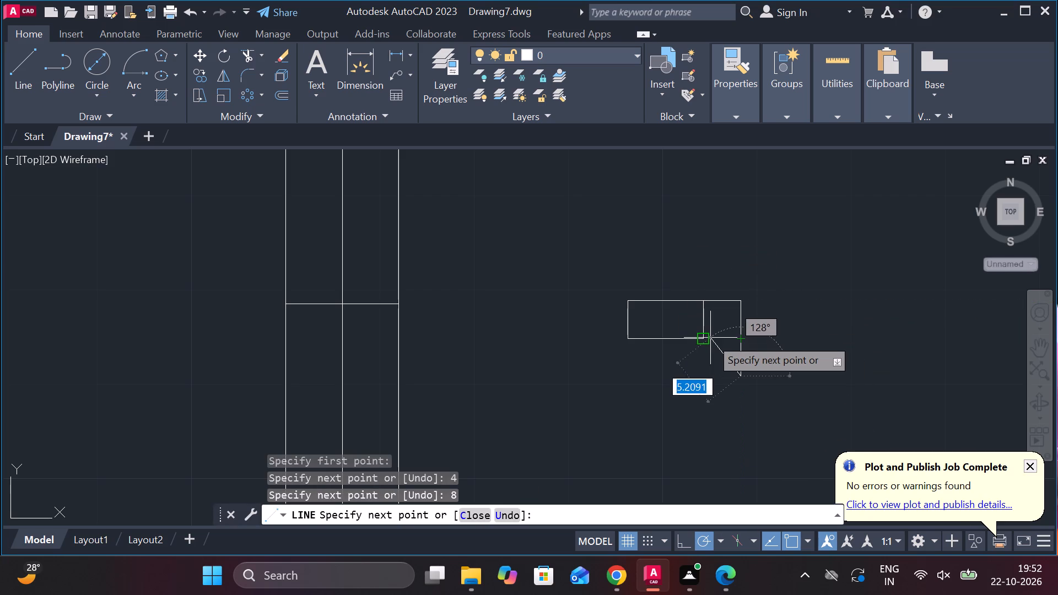
pyautogui.hotkey('ctrl', 'z')
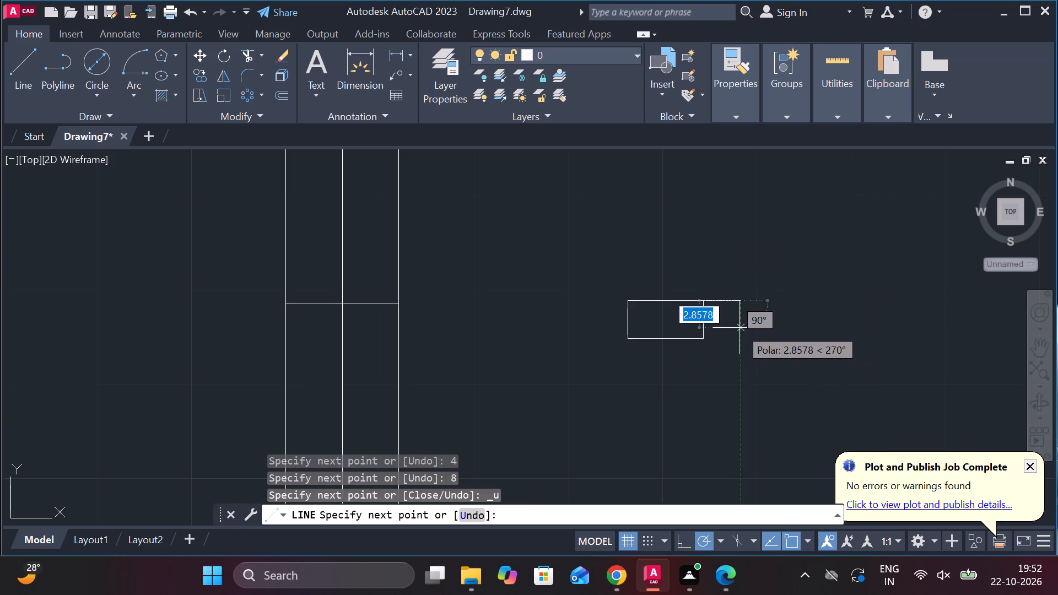
pyautogui.write('4')
pyautogui.press('space')
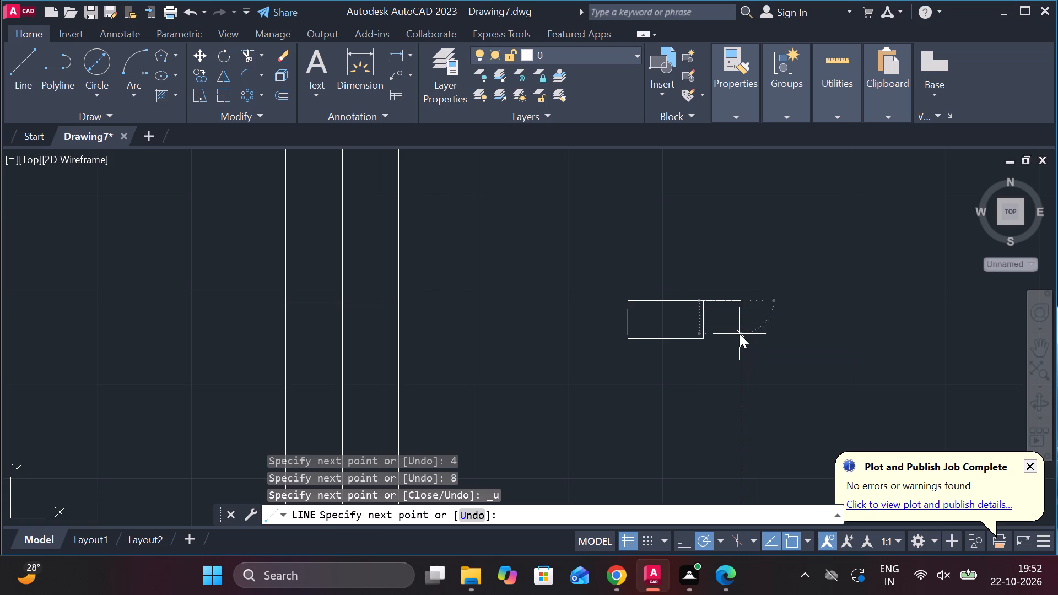
pyautogui.click(707, 334)
pyautogui.press('Escape')
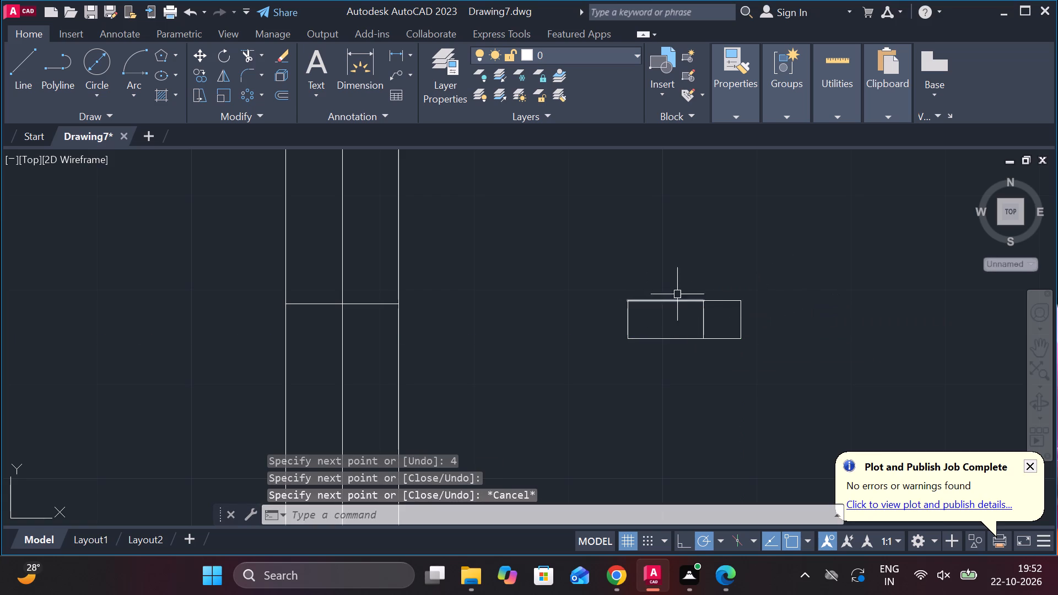
# Add a matching 4 by 4 square with lines against the left edge of the 8 by 4 rectangle.
pyautogui.press('l')
pyautogui.press('Return')
pyautogui.click(637, 298)
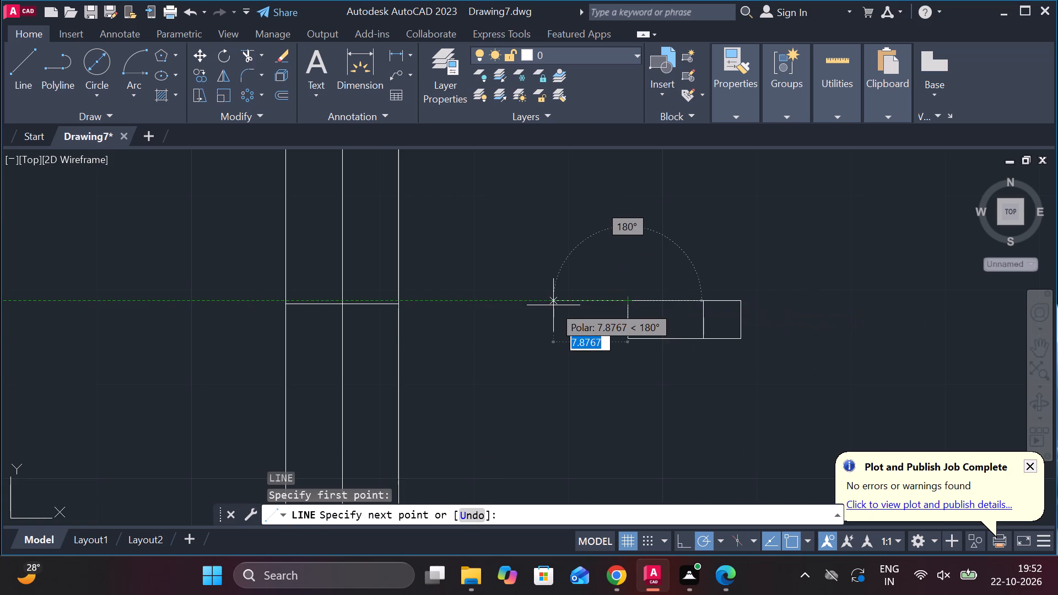
pyautogui.write('4')
pyautogui.press('space')
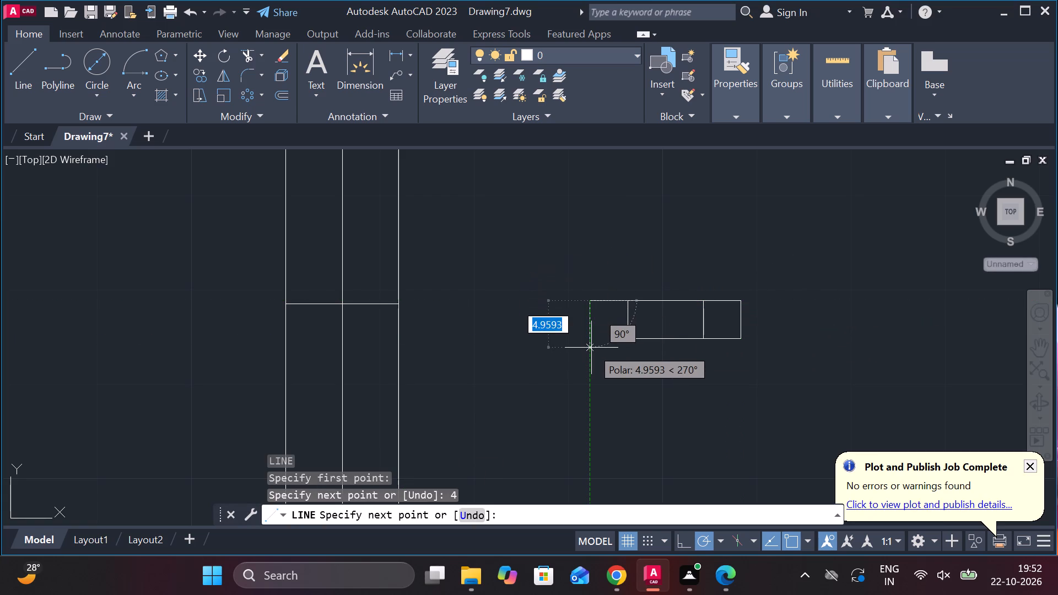
pyautogui.write('4')
pyautogui.press('space')
pyautogui.click(643, 339)
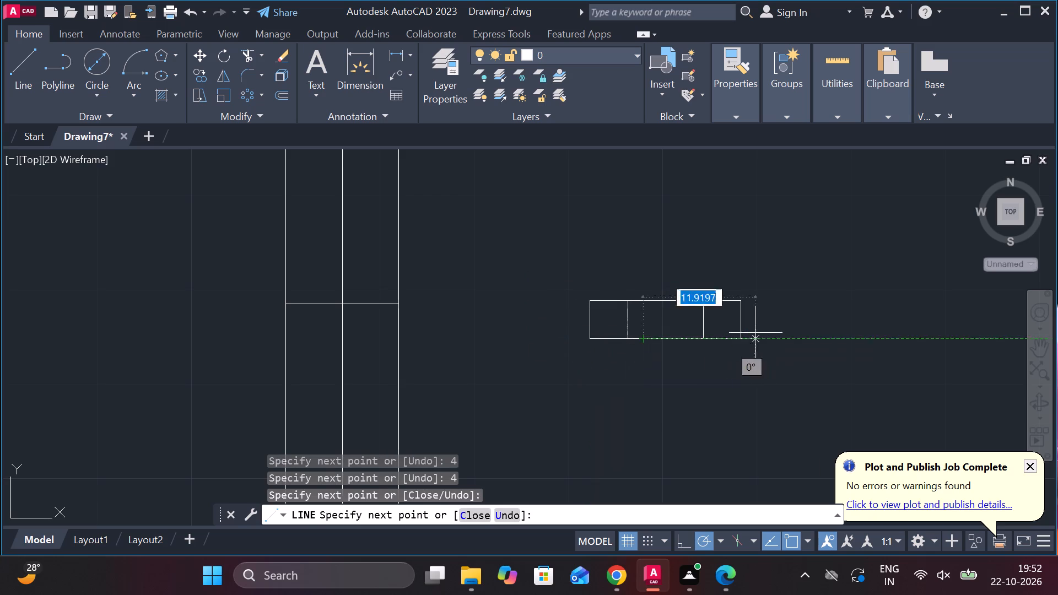
pyautogui.press('Escape')
# Copy the central 8 by 4 rectangle from its top-edge midpoint to a spot directly below the original outline.
pyautogui.scroll(2, 725, 341)
pyautogui.scroll(-2, 725, 341)
pyautogui.scroll(1, 658, 333)
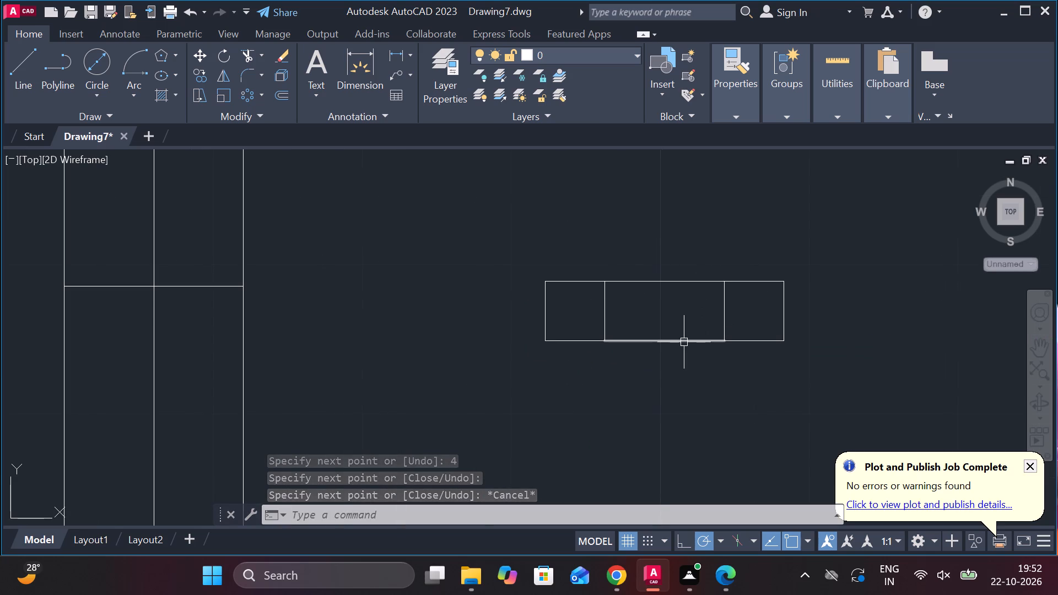
pyautogui.scroll(-1, 679, 371)
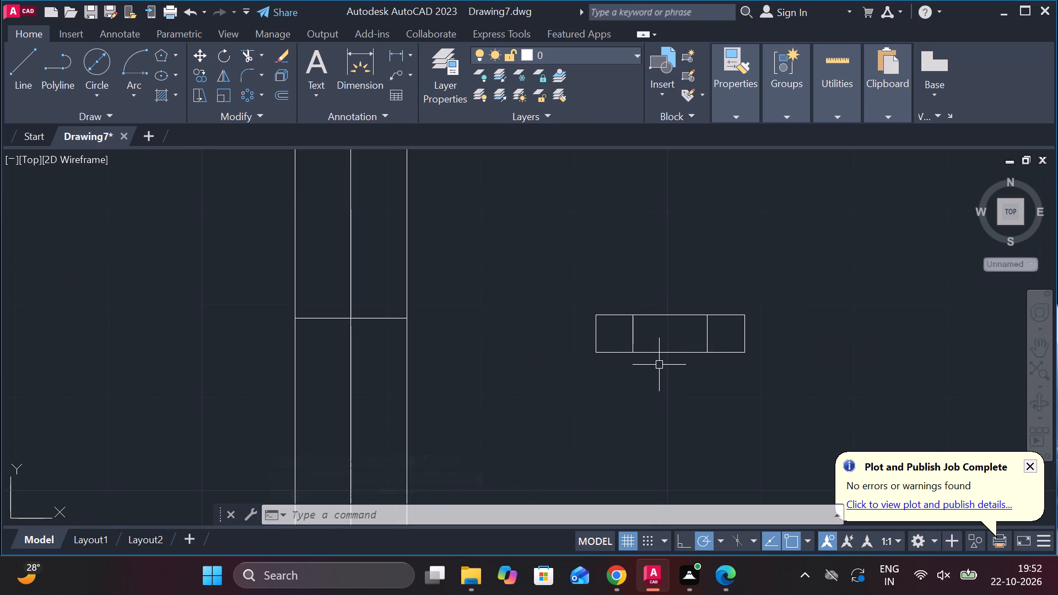
pyautogui.moveTo(677, 366); pyautogui.dragTo(631, 366, button='middle')
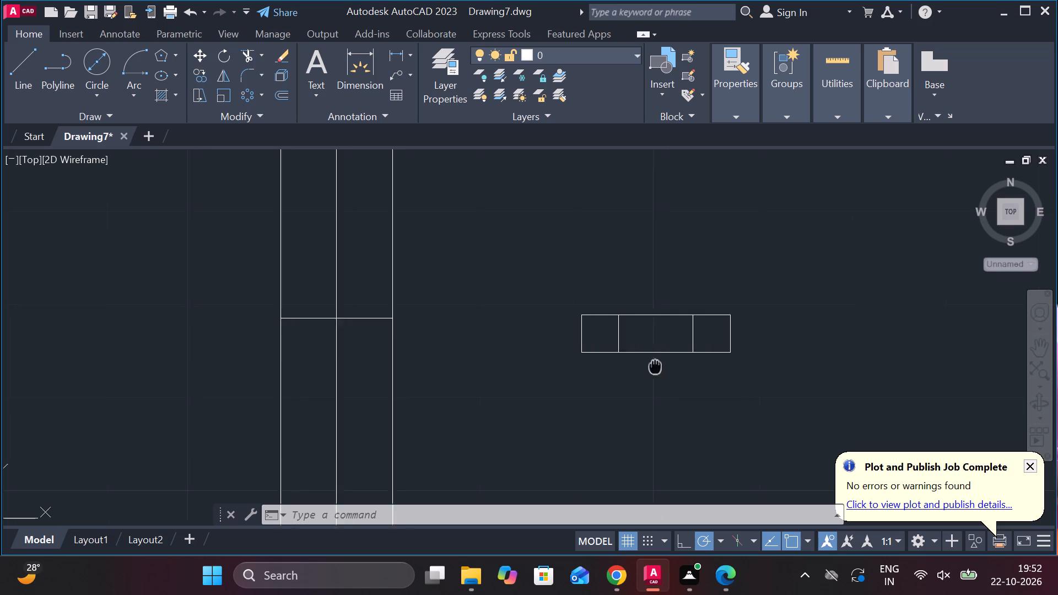
pyautogui.moveTo(631, 366); pyautogui.dragTo(620, 366, button='middle')
pyautogui.scroll(1, 578, 331)
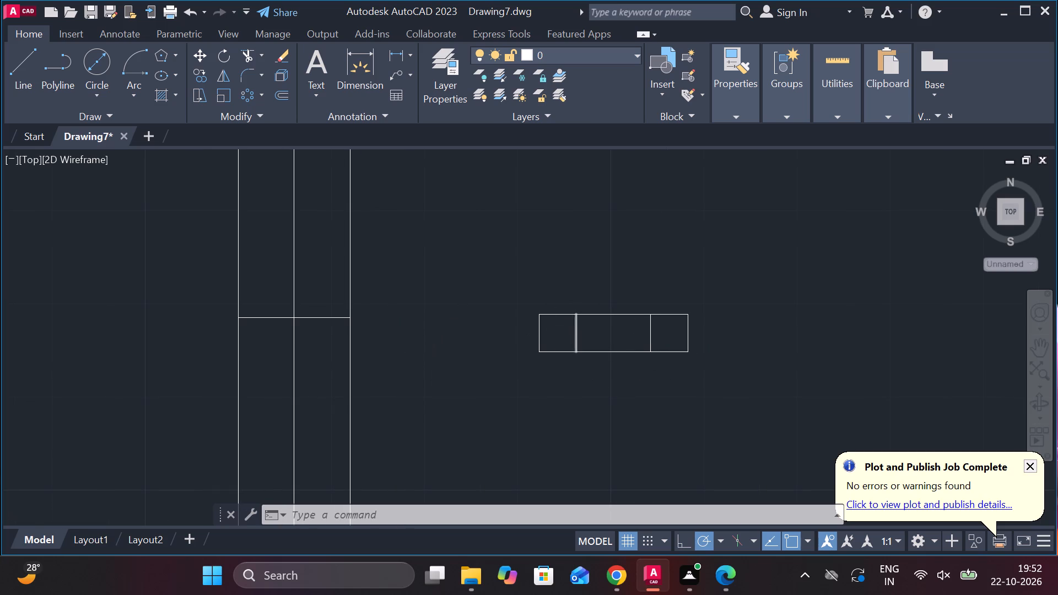
pyautogui.middleClick(611, 347)
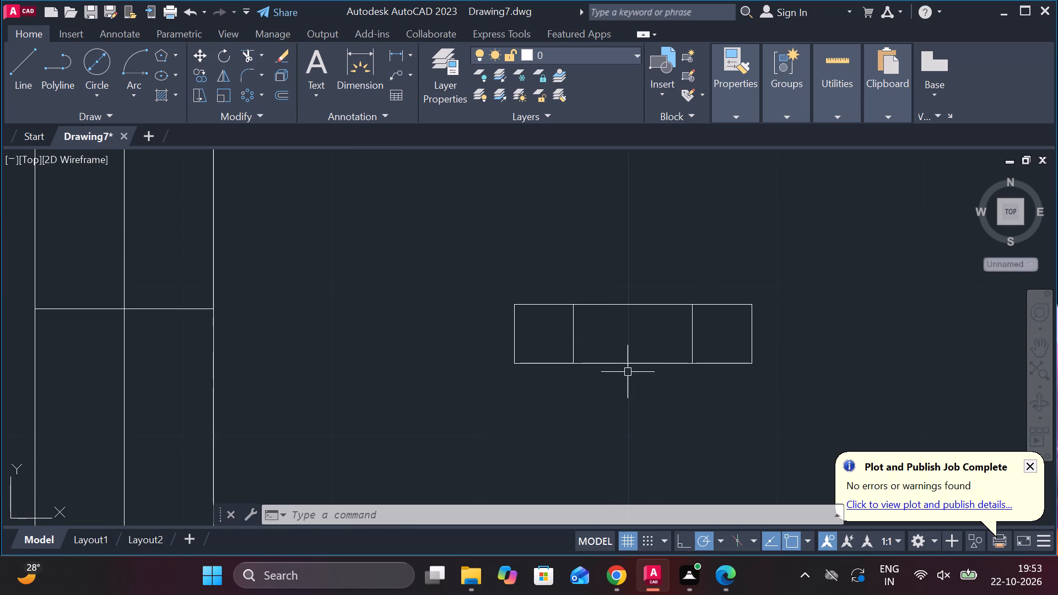
pyautogui.moveTo(562, 375); pyautogui.dragTo(541, 375, button='middle')
pyautogui.scroll(-1, 586, 356)
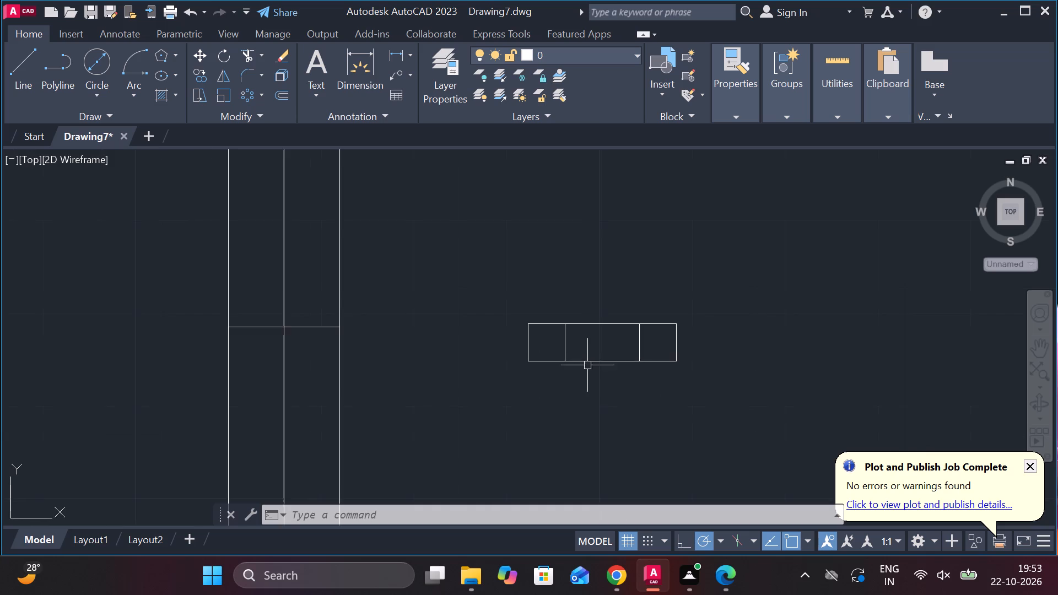
pyautogui.scroll(1, 587, 365)
pyautogui.click(538, 278)
pyautogui.click(685, 390)
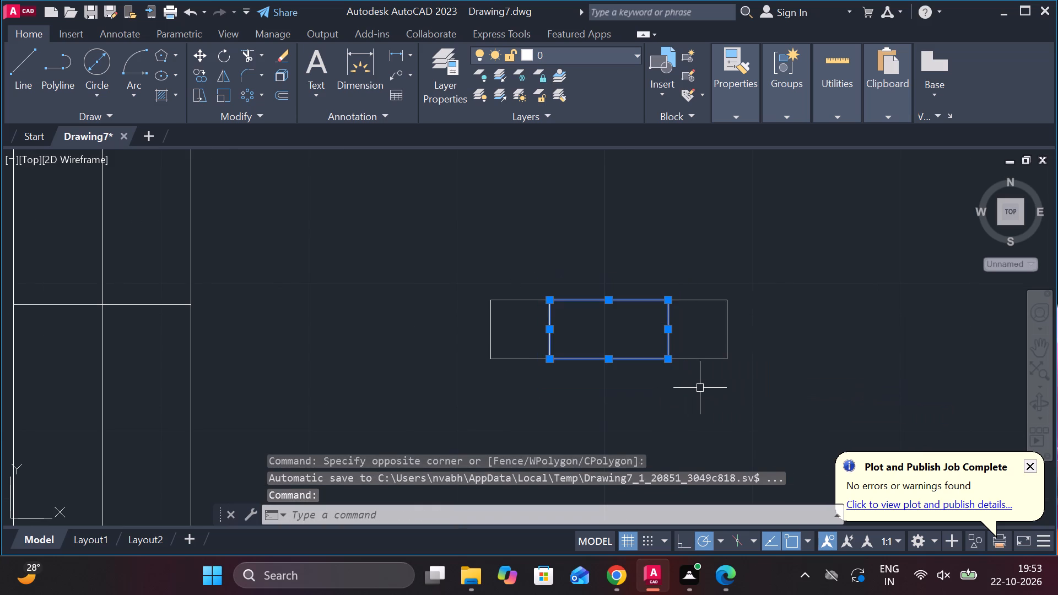
pyautogui.write('co')
pyautogui.press('Return')
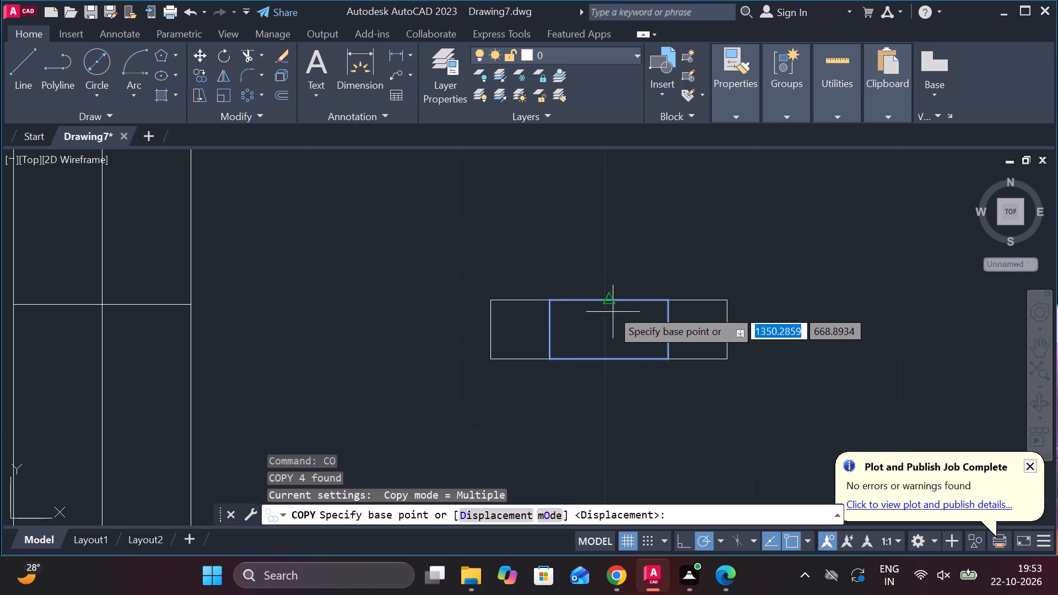
pyautogui.click(606, 296)
pyautogui.moveTo(613, 372); pyautogui.dragTo(555, 212, button='middle')
pyautogui.click(555, 273)
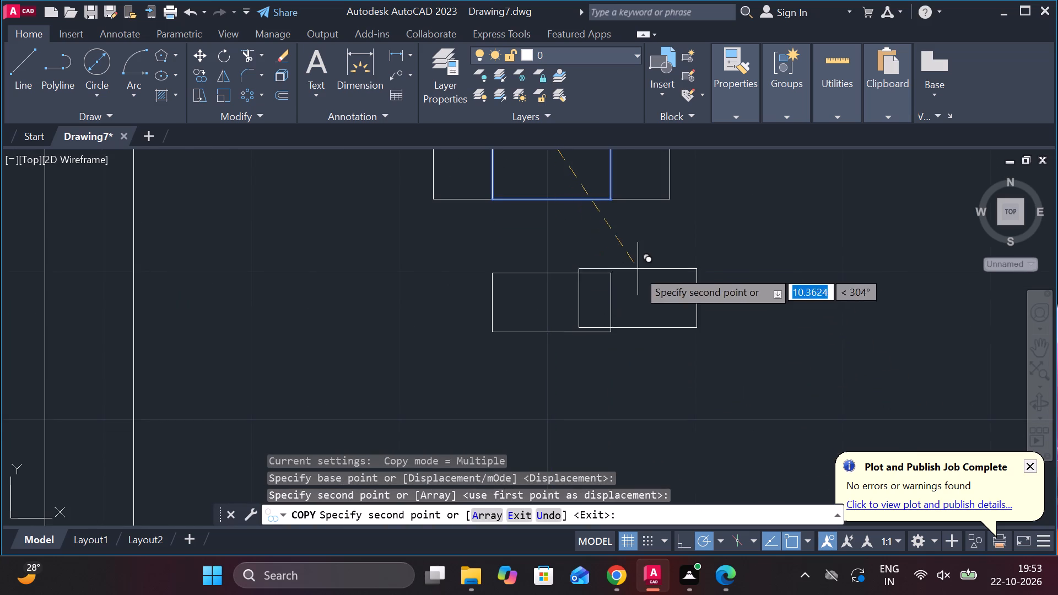
pyautogui.press('Escape')
# Draw a vertical line between the top-edge and bottom-edge midpoints of the copied rectangle.
pyautogui.scroll(2, 640, 274)
pyautogui.press('l')
pyautogui.press('Return')
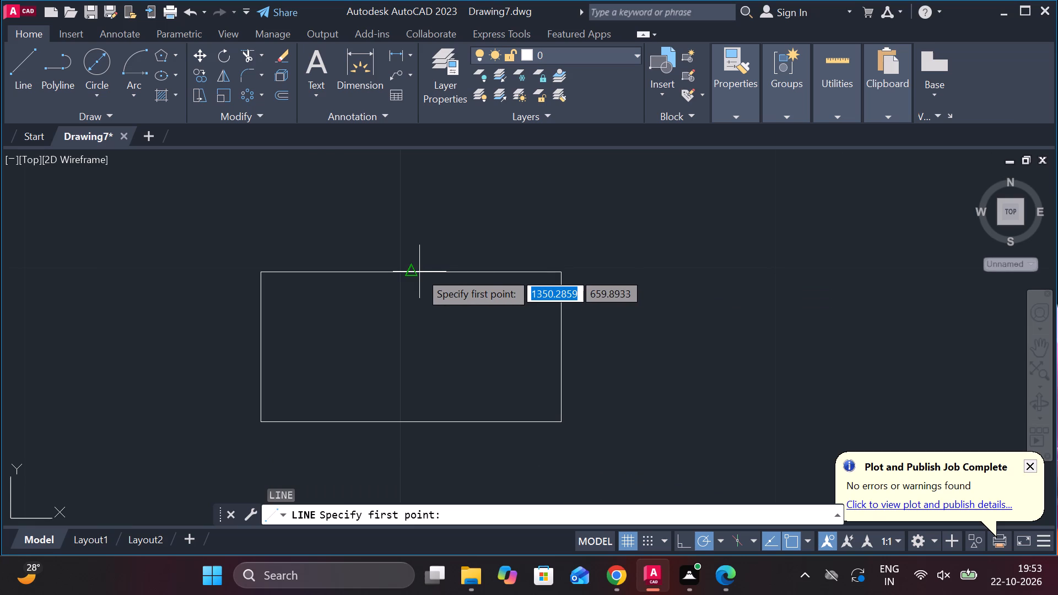
pyautogui.click(417, 272)
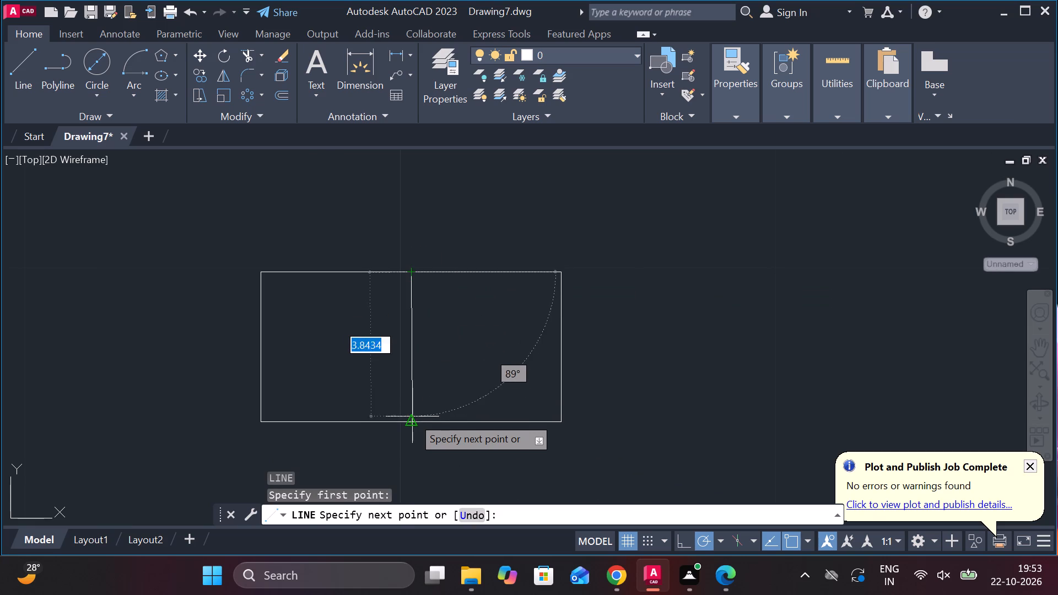
pyautogui.click(412, 420)
pyautogui.scroll(-1, 467, 313)
pyautogui.moveTo(467, 313); pyautogui.dragTo(565, 330, button='middle')
pyautogui.press('Escape')
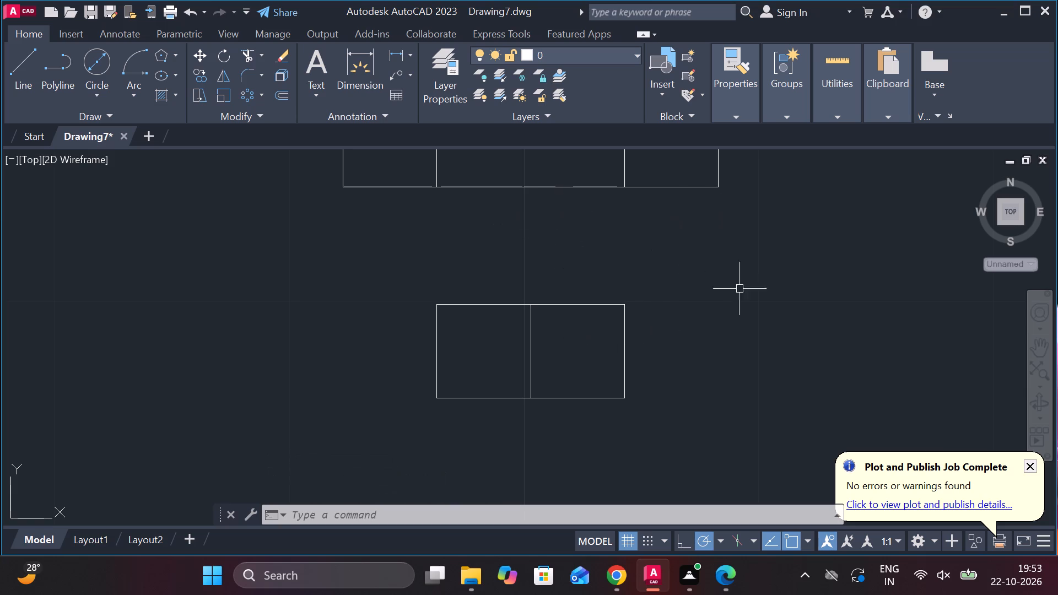
# Offset the top and bottom edges of the copied 8 by 4 rectangle inward by 1.
pyautogui.scroll(1, 576, 362)
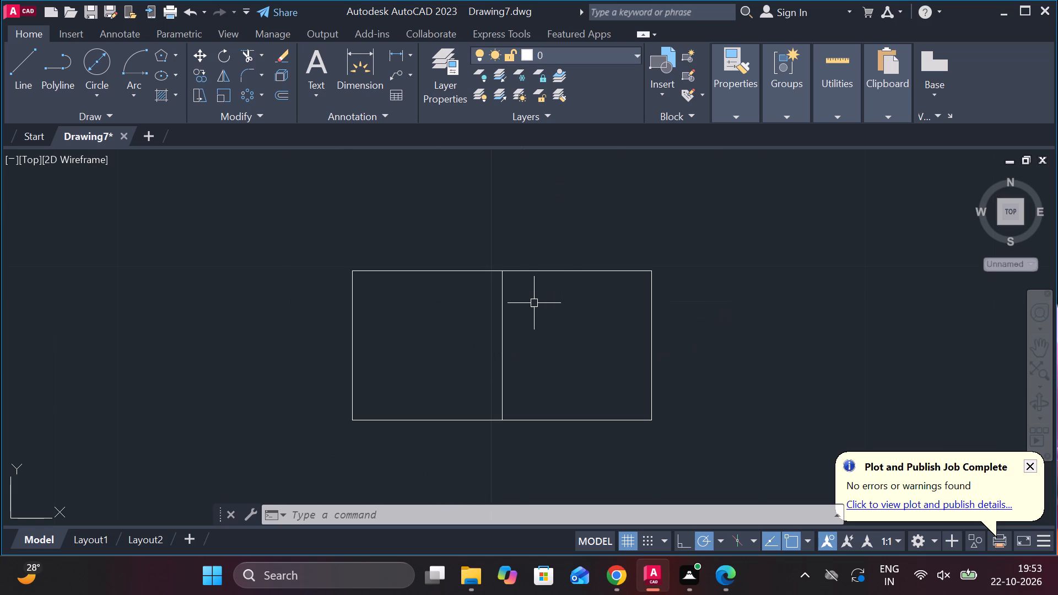
pyautogui.click(559, 278)
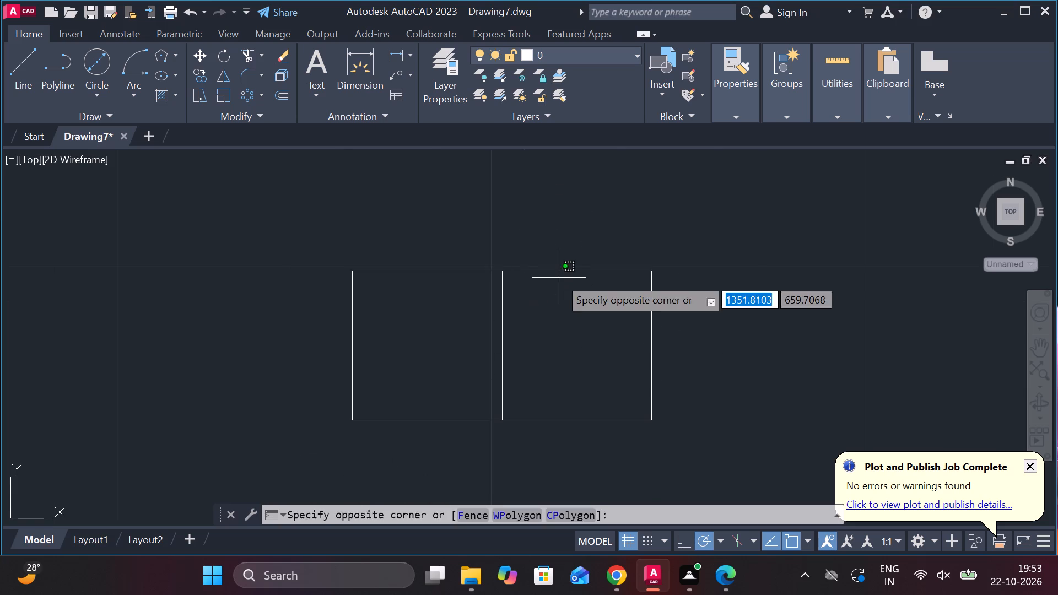
pyautogui.click(556, 272)
pyautogui.click(556, 272)
pyautogui.press('o')
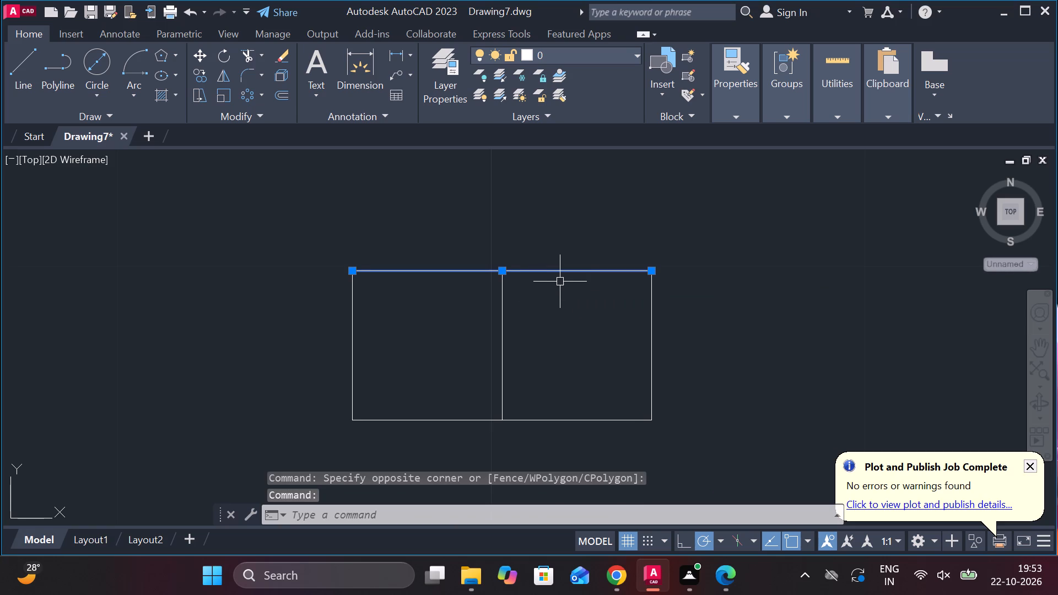
pyautogui.press('Return')
pyautogui.press('Return')
pyautogui.press('1')
pyautogui.press('space')
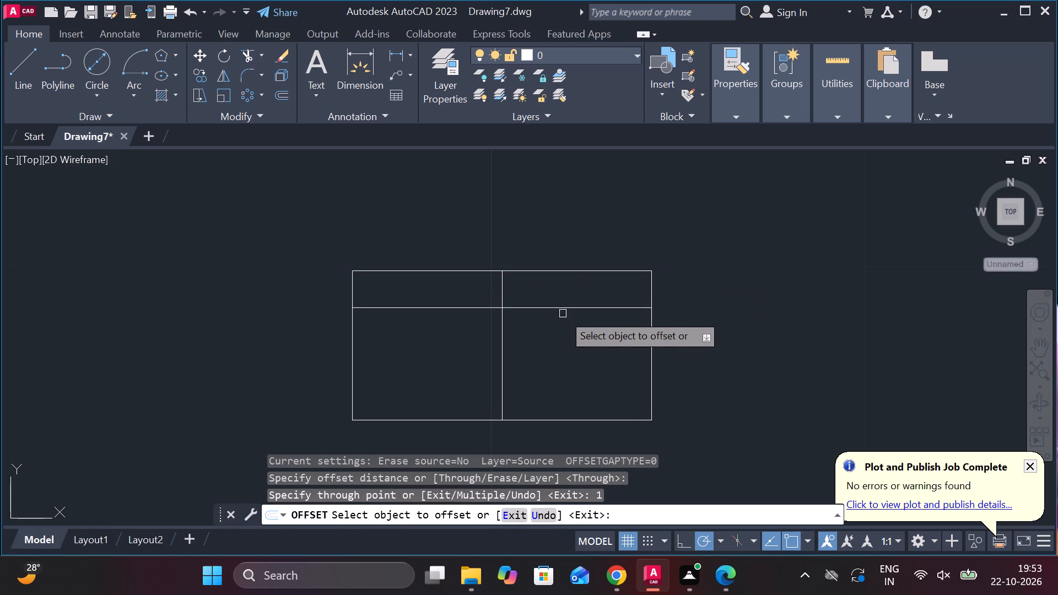
pyautogui.click(548, 416)
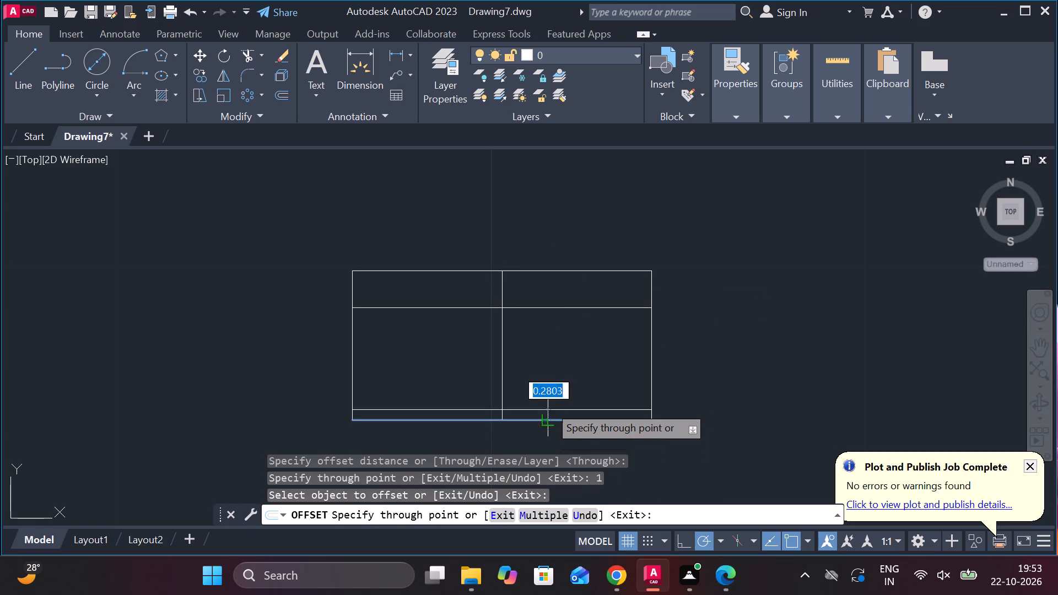
pyautogui.write('1')
pyautogui.press('space')
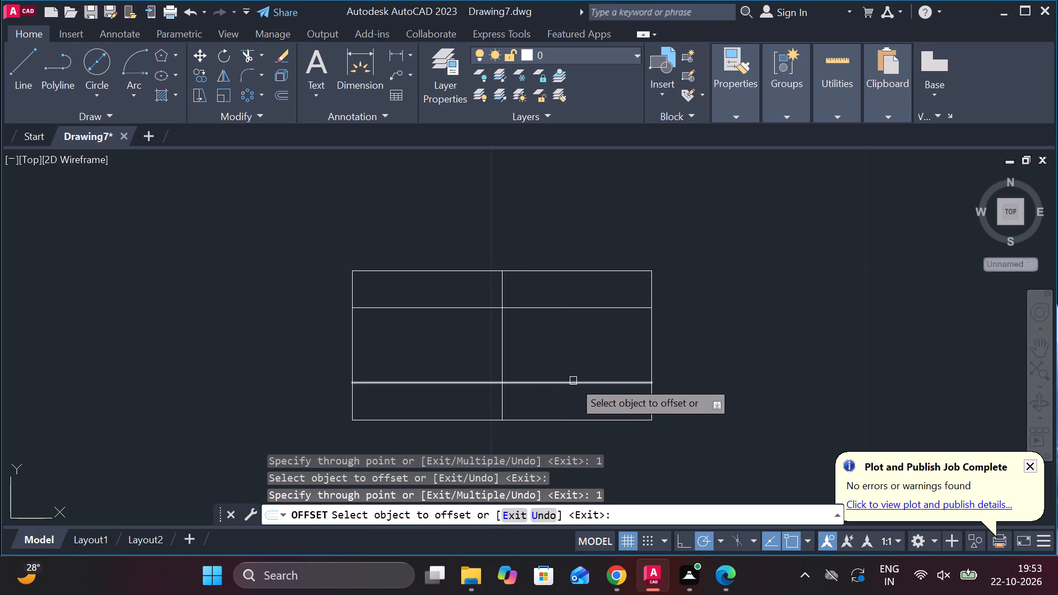
pyautogui.press('Escape')
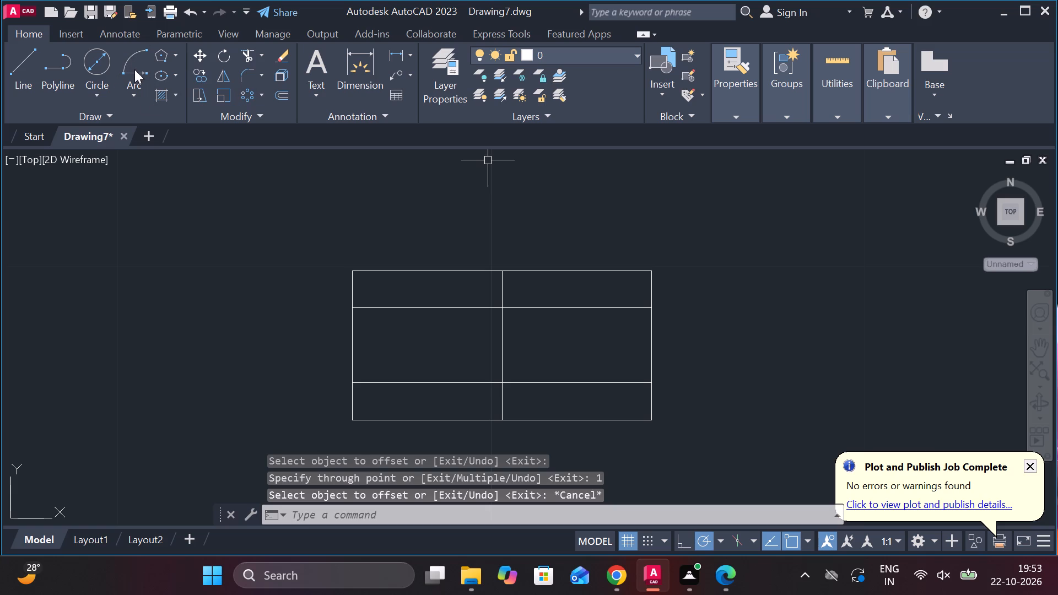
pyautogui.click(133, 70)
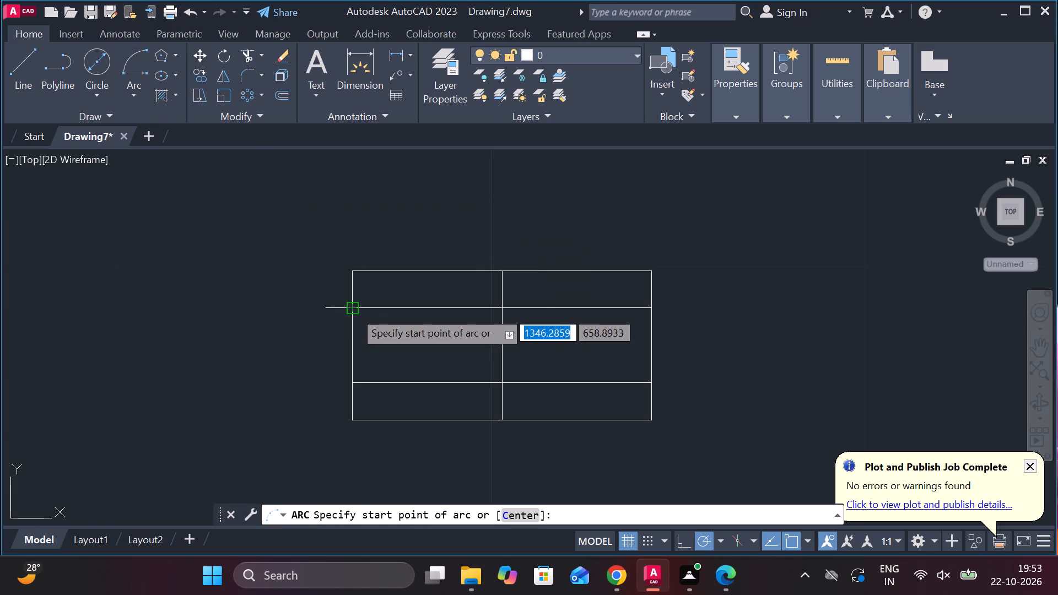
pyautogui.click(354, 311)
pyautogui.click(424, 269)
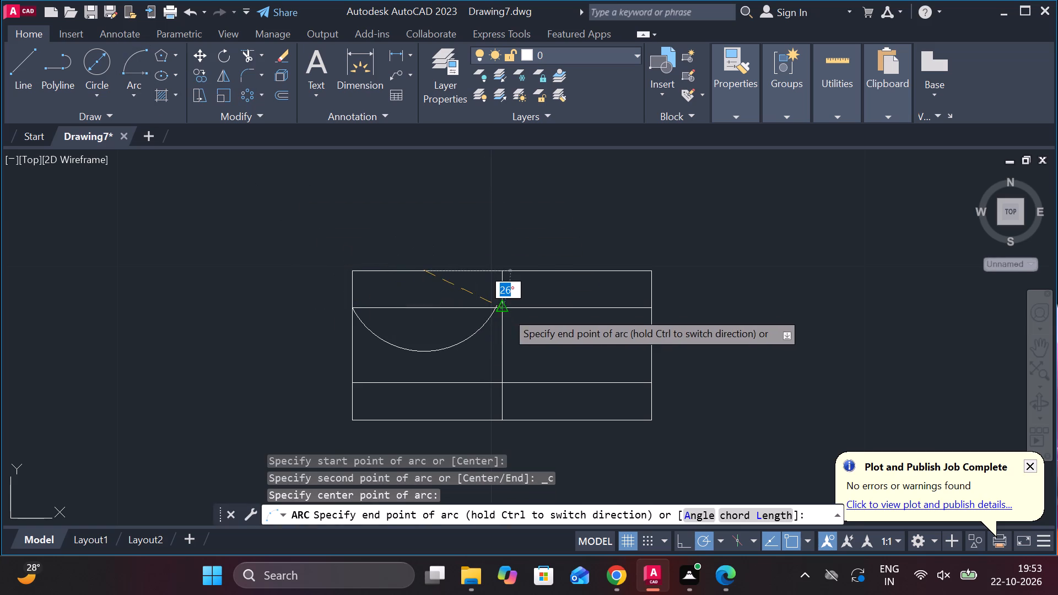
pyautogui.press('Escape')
# Draw a three-point arc over the rectangle's left half, between the upper offset line's midpoint and left end, peaking at the top edge.
pyautogui.press('space')
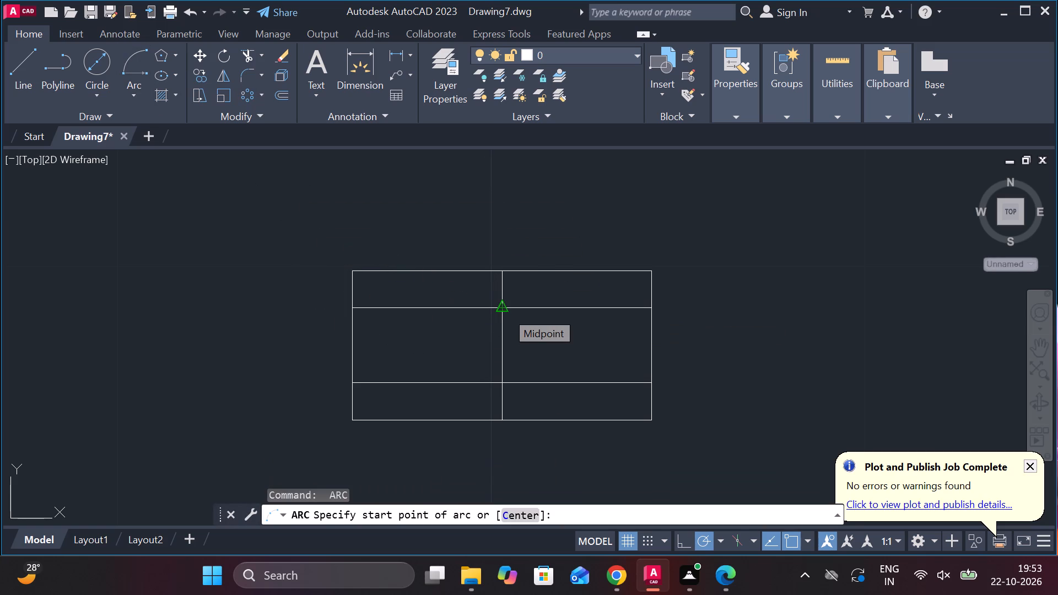
pyautogui.click(506, 311)
pyautogui.click(423, 274)
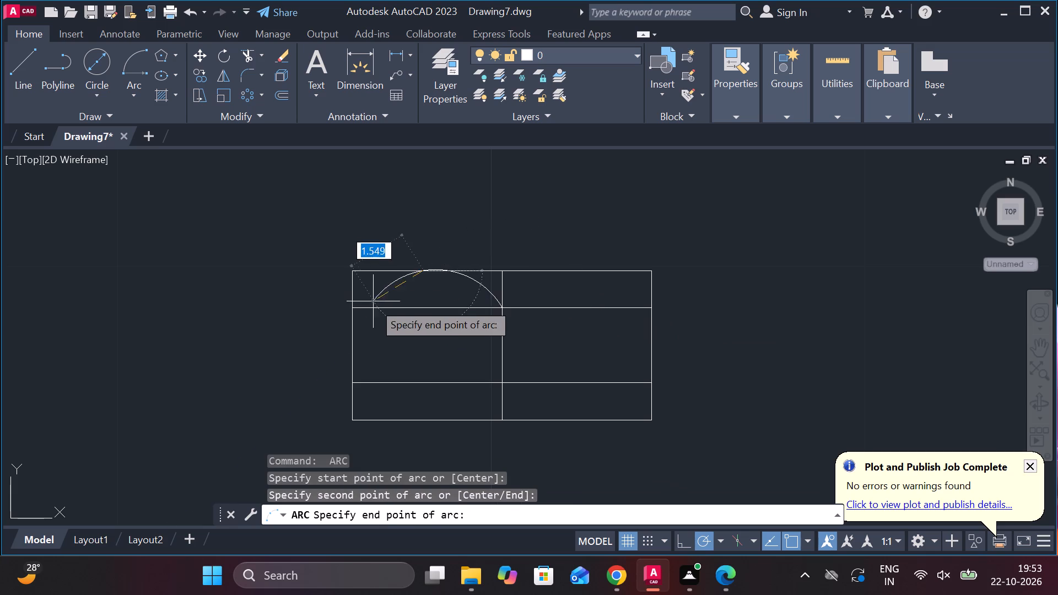
pyautogui.click(358, 310)
pyautogui.press('Escape')
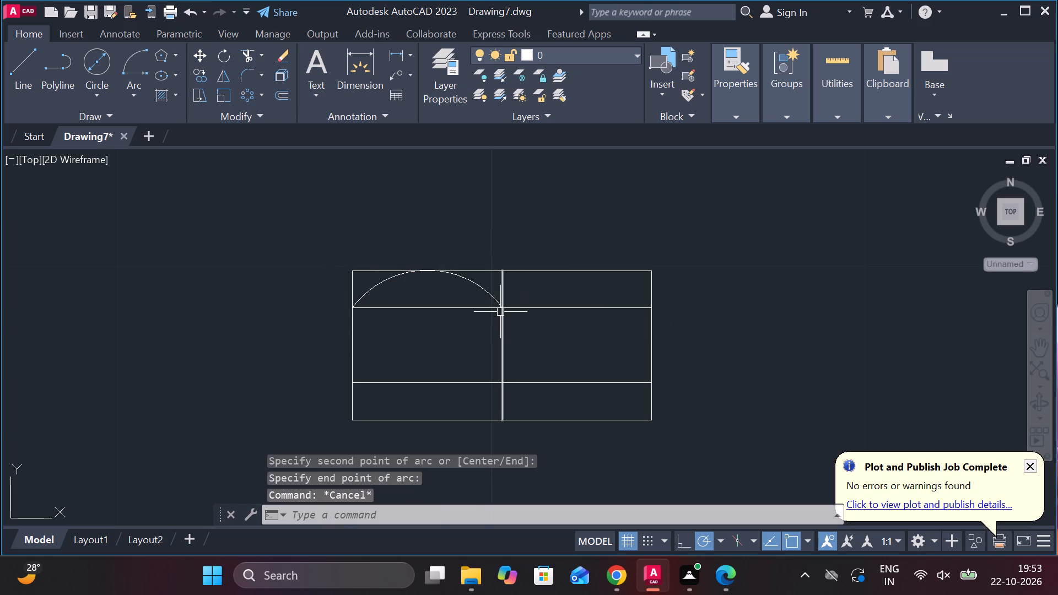
# Mirror the arc about the vertical centre line onto the right half, keeping the source arc.
pyautogui.click(490, 298)
pyautogui.write('mi')
pyautogui.press('Return')
pyautogui.click(498, 301)
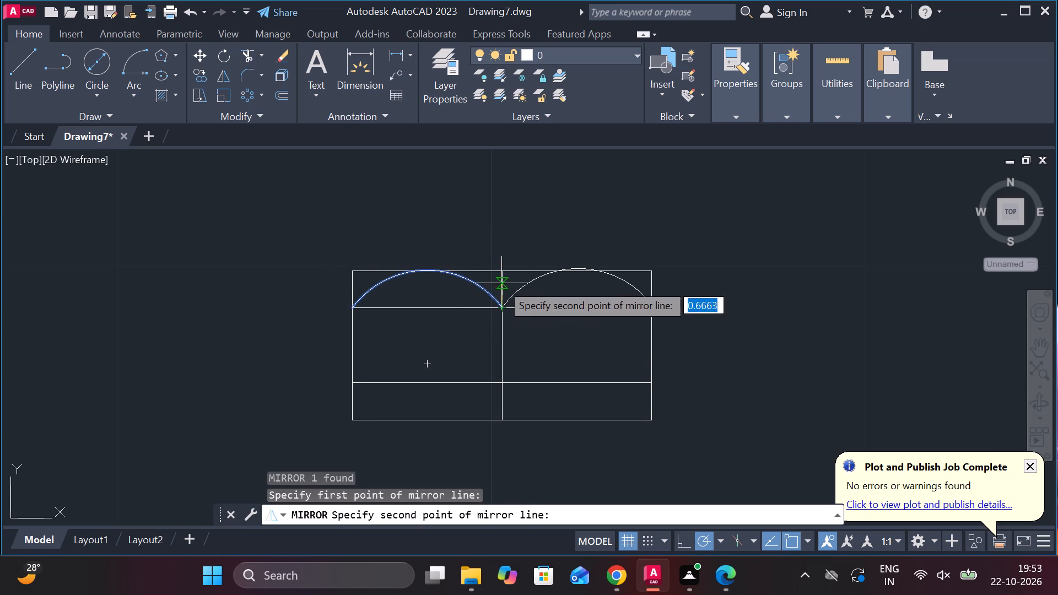
pyautogui.click(501, 277)
pyautogui.click(534, 337)
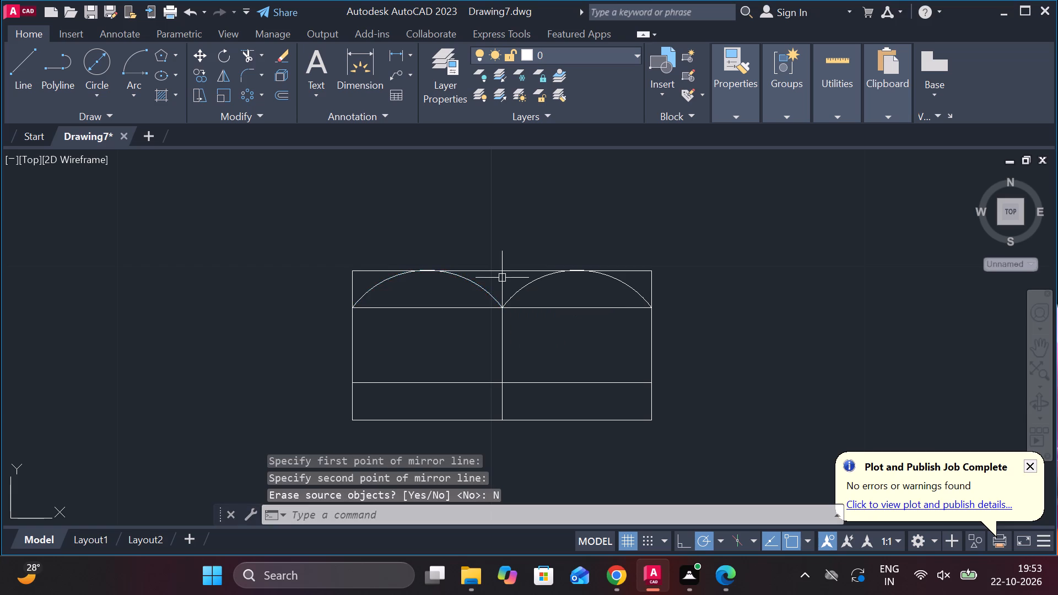
# Mirror both top arcs about the rectangle's horizontal mid-axis onto the bottom edge, keeping the source arcs.
pyautogui.click(477, 284)
pyautogui.click(538, 284)
pyautogui.write('mi')
pyautogui.press('Return')
pyautogui.click(501, 348)
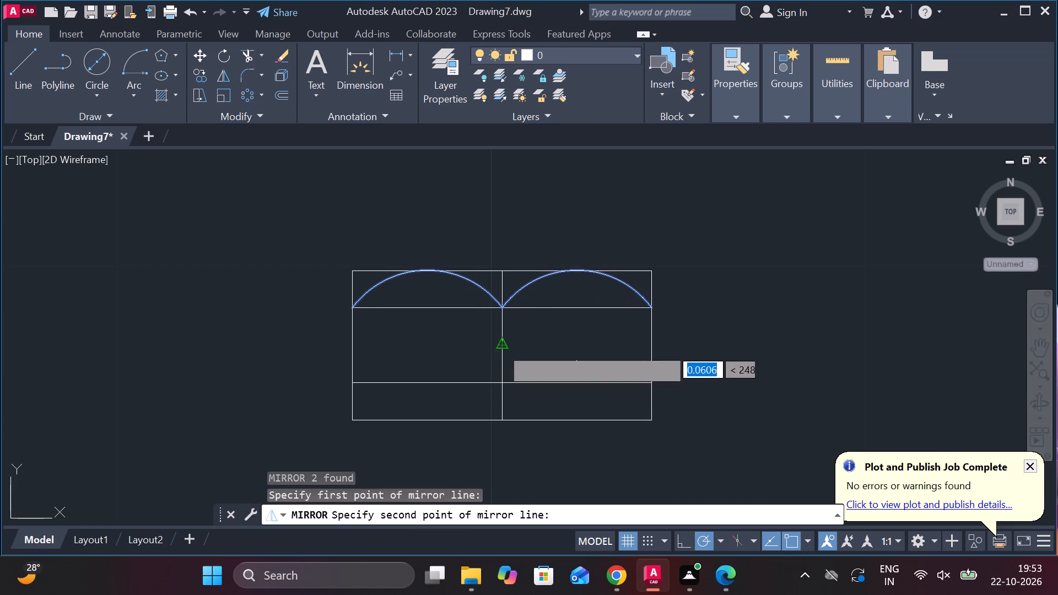
pyautogui.click(655, 348)
pyautogui.moveTo(673, 408); pyautogui.dragTo(655, 348)
pyautogui.press('Escape')
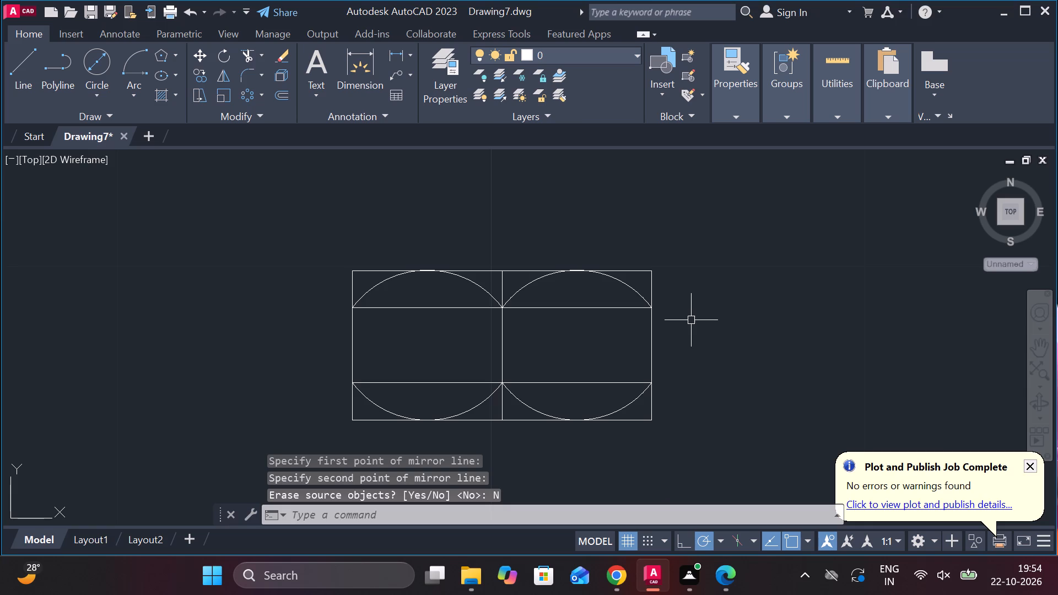
# Trim the four square corners of the rectangle outside the arcs.
pyautogui.write('tr')
pyautogui.press('space')
pyautogui.click(638, 269)
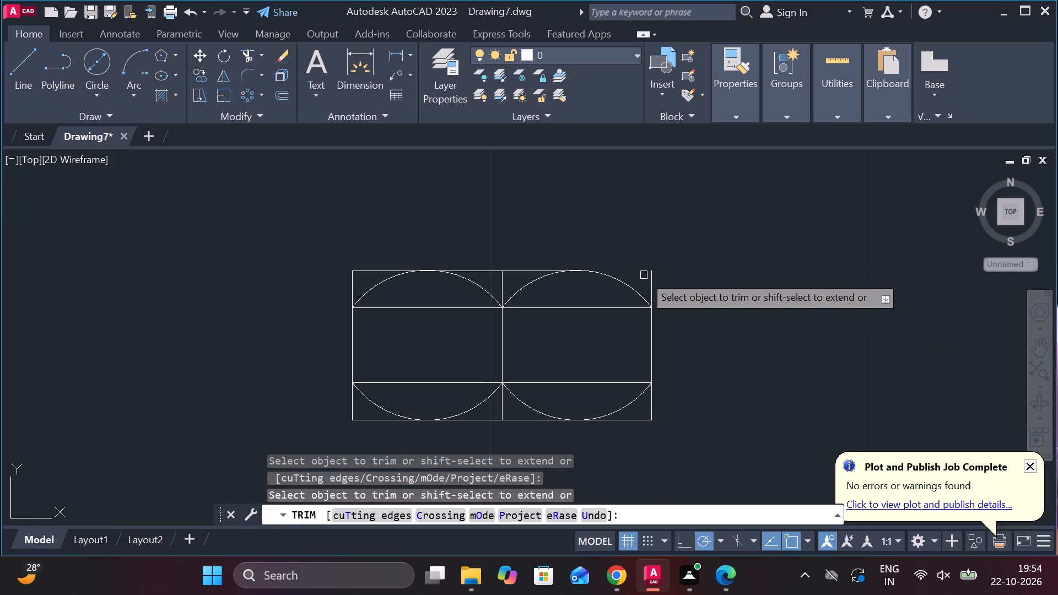
pyautogui.click(650, 278)
pyautogui.click(650, 399)
pyautogui.click(645, 426)
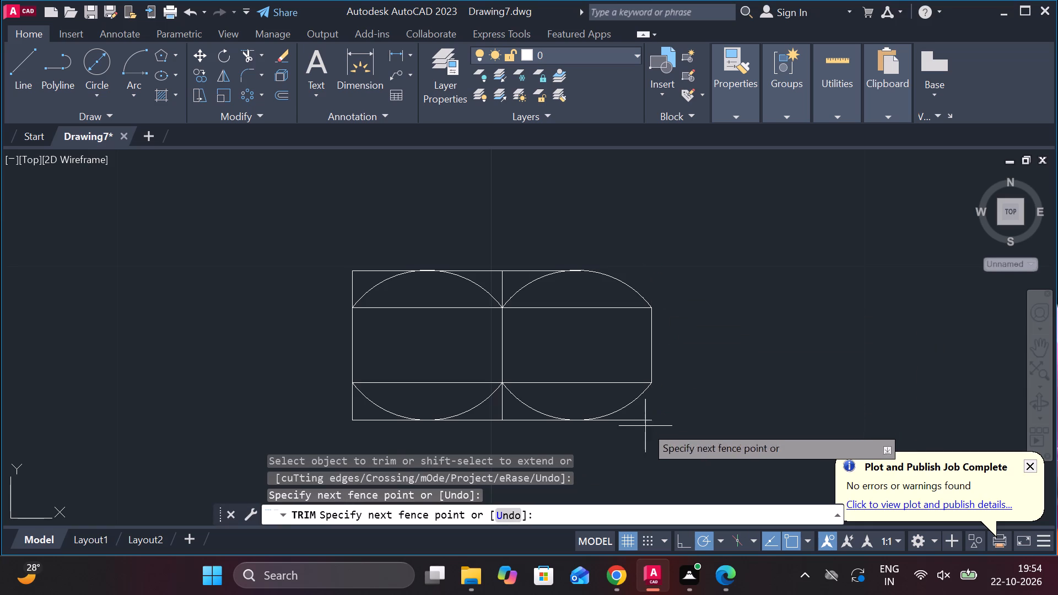
pyautogui.click(637, 418)
pyautogui.click(359, 425)
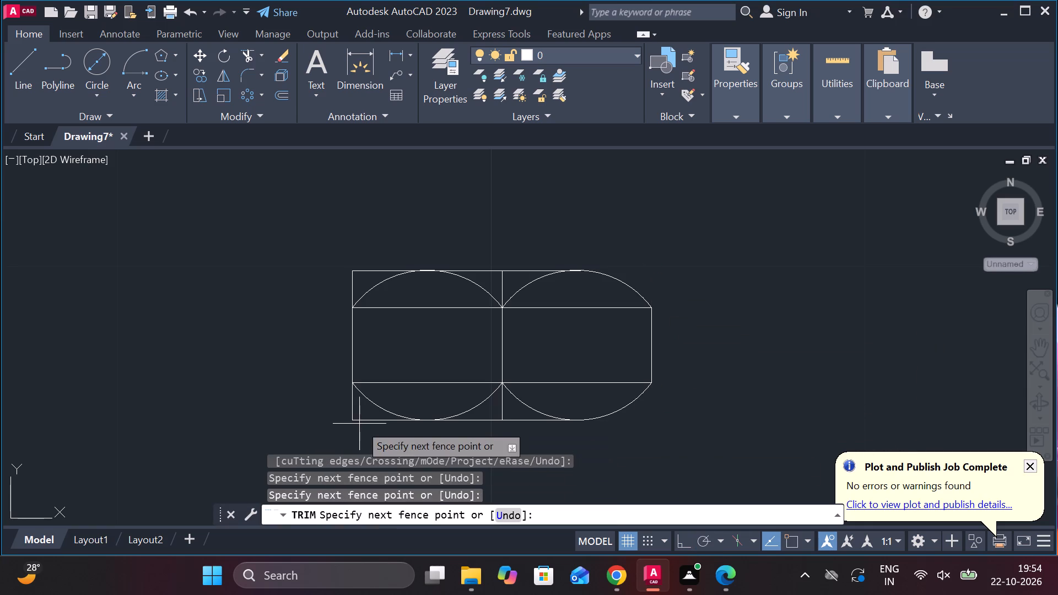
pyautogui.click(359, 424)
pyautogui.click(353, 410)
pyautogui.click(359, 422)
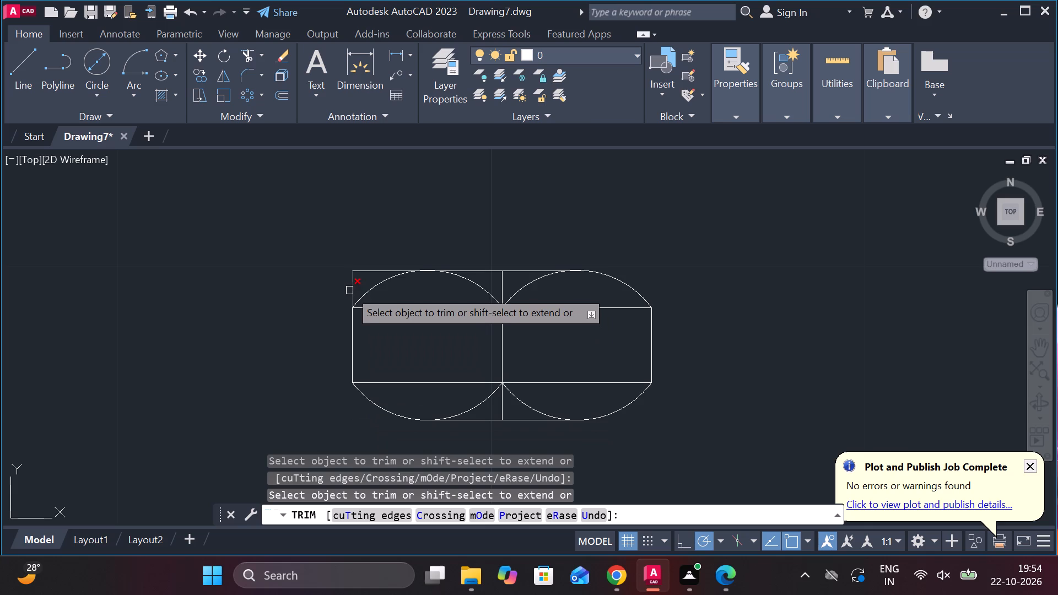
pyautogui.click(349, 290)
pyautogui.click(365, 273)
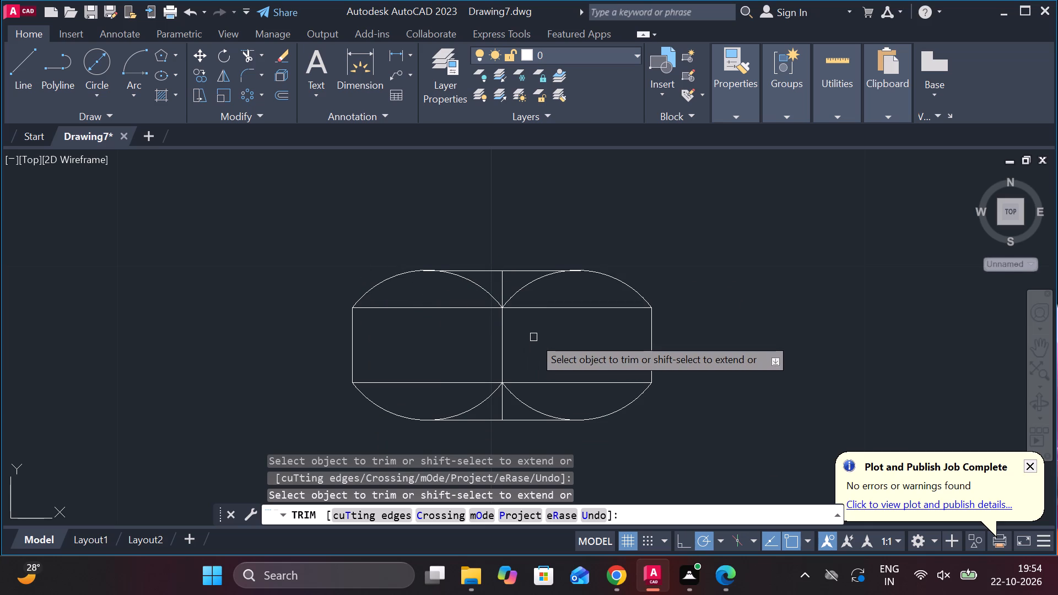
pyautogui.scroll(-2, 631, 363)
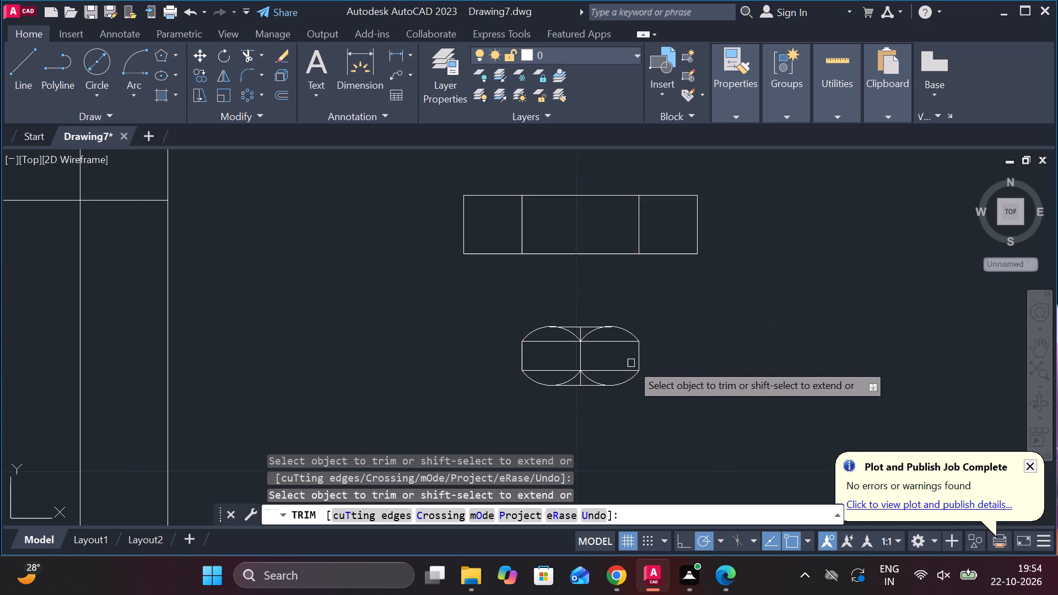
pyautogui.scroll(-2, 631, 365)
pyautogui.scroll(3, 638, 372)
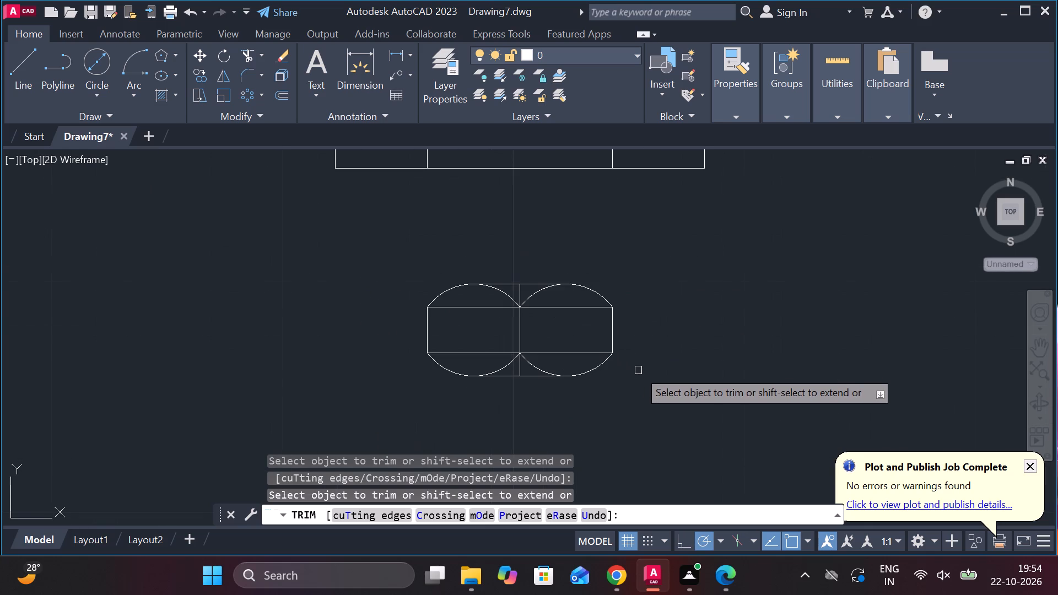
pyautogui.press('Escape')
# Draw a horizontal line between the midpoints of the outline's left and right edges.
pyautogui.scroll(1, 637, 376)
pyautogui.press('l')
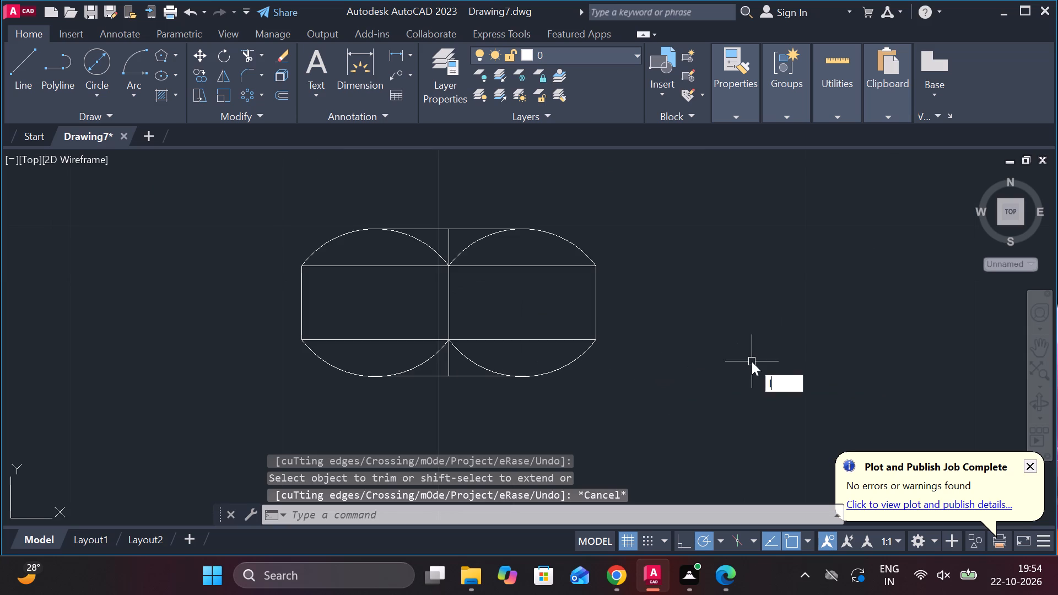
pyautogui.press('Return')
pyautogui.click(298, 299)
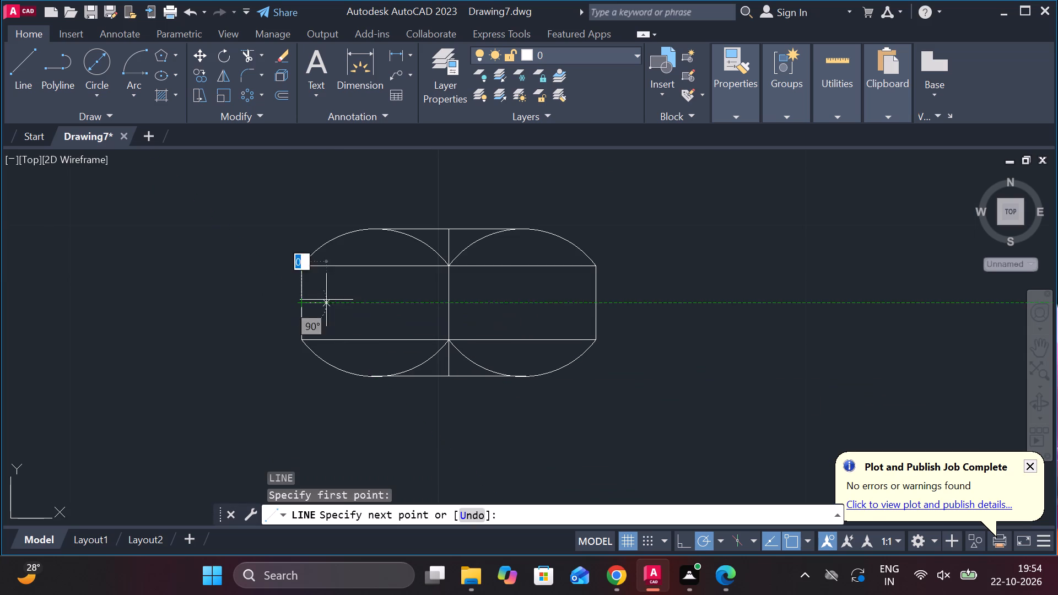
pyautogui.click(600, 302)
pyautogui.press('Escape')
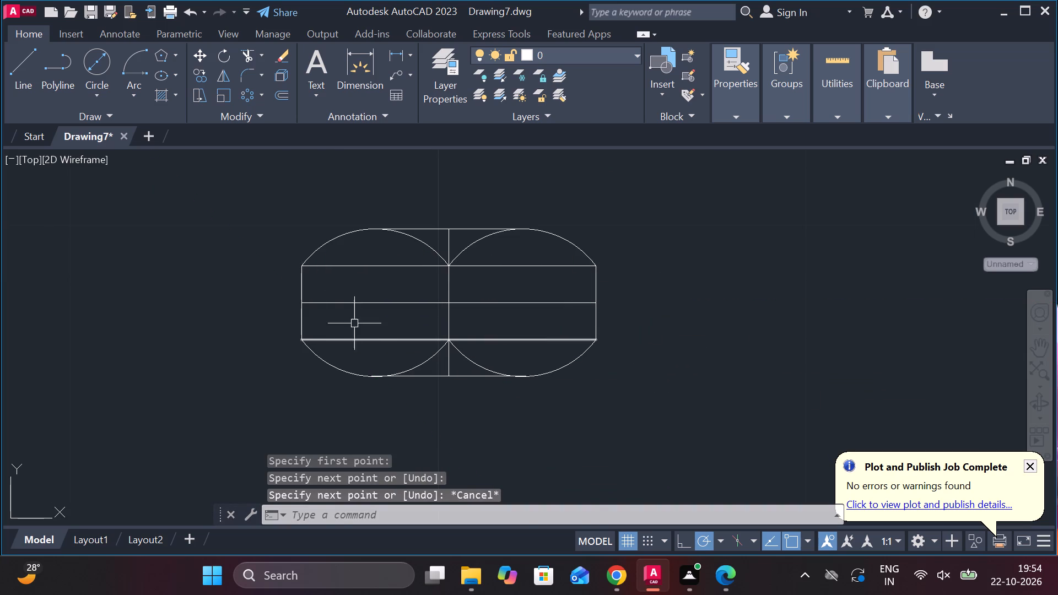
# Move the lower arcs, bottom edge and lower offset line up so the offset line's midpoint meets the horizontal centre line's midpoint.
pyautogui.click(288, 317)
pyautogui.press('Escape')
pyautogui.click(286, 312)
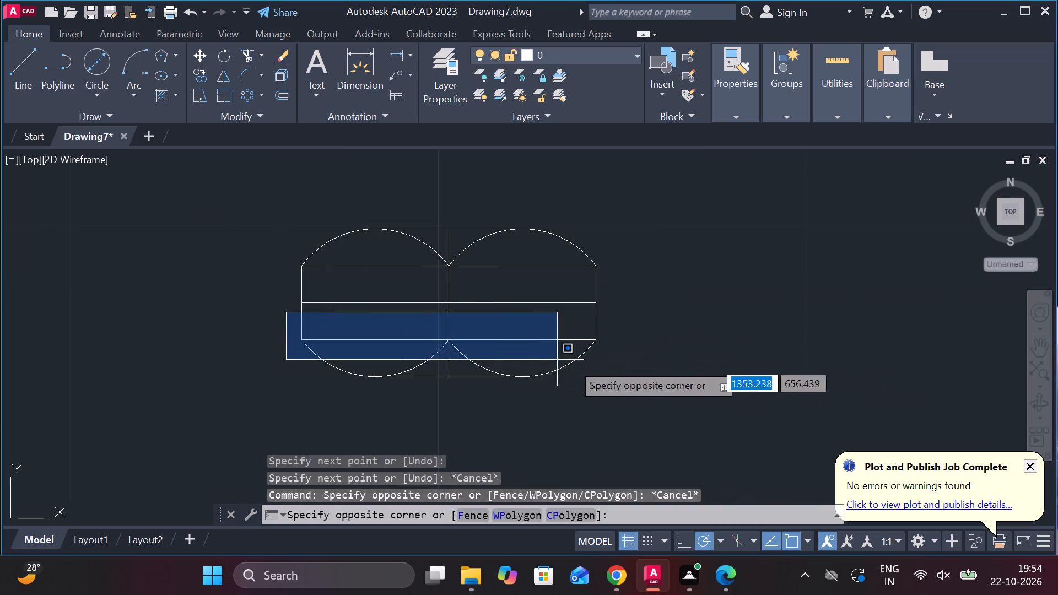
pyautogui.click(640, 389)
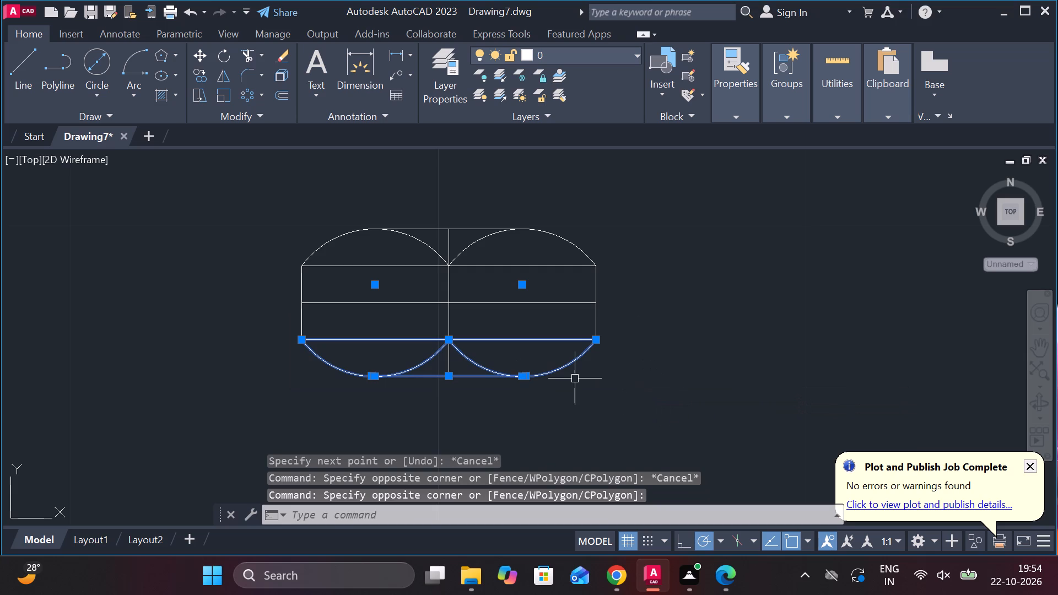
pyautogui.press('m')
pyautogui.press('Return')
pyautogui.click(452, 337)
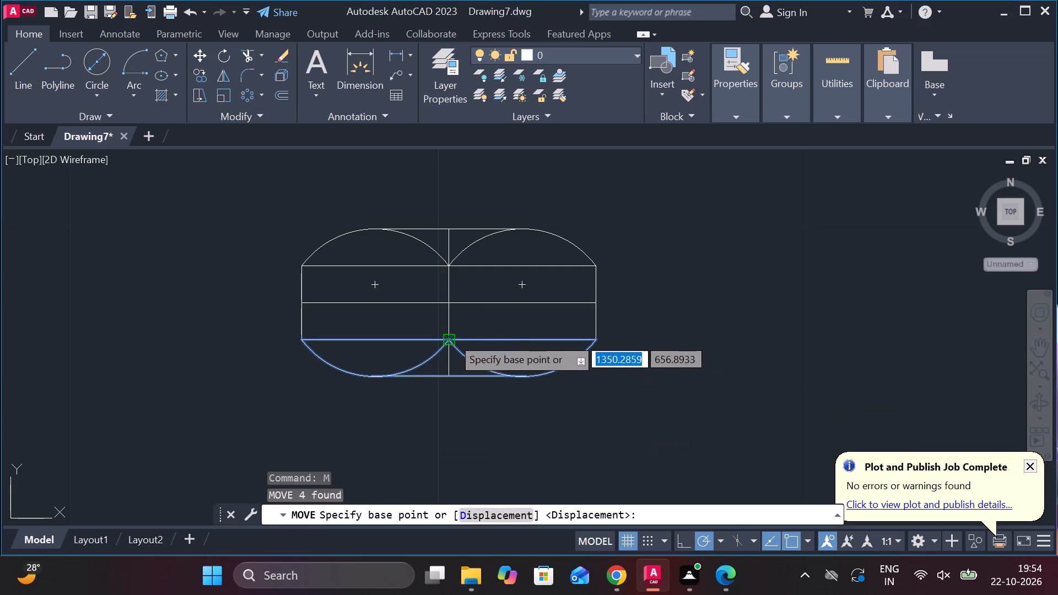
pyautogui.click(449, 309)
pyautogui.press('Escape')
# Trim the leftover ends of the left and right edges below the moved offset line.
pyautogui.write('tr')
pyautogui.press('space')
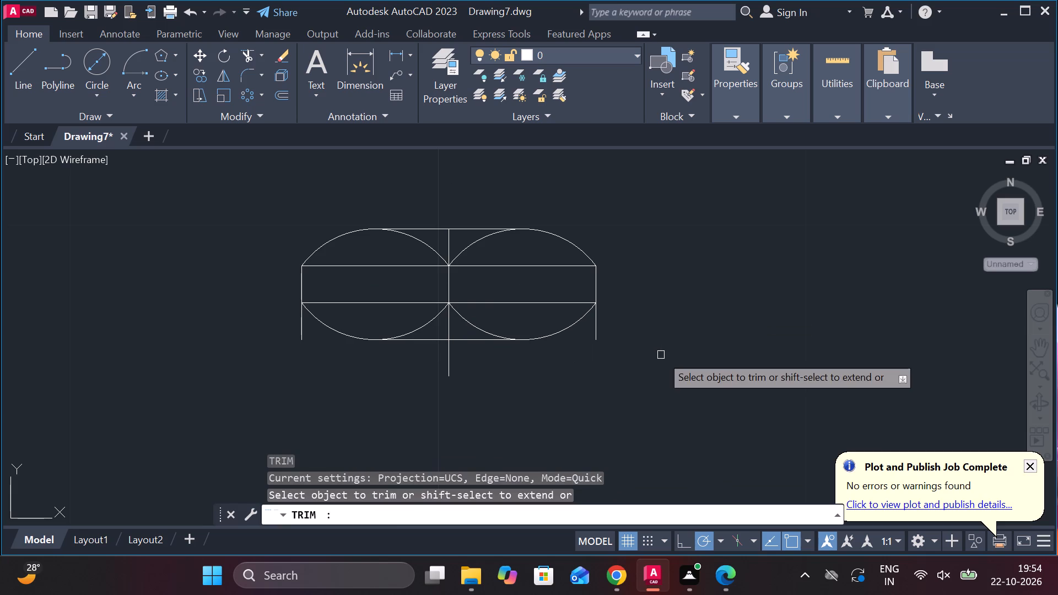
pyautogui.click(597, 320)
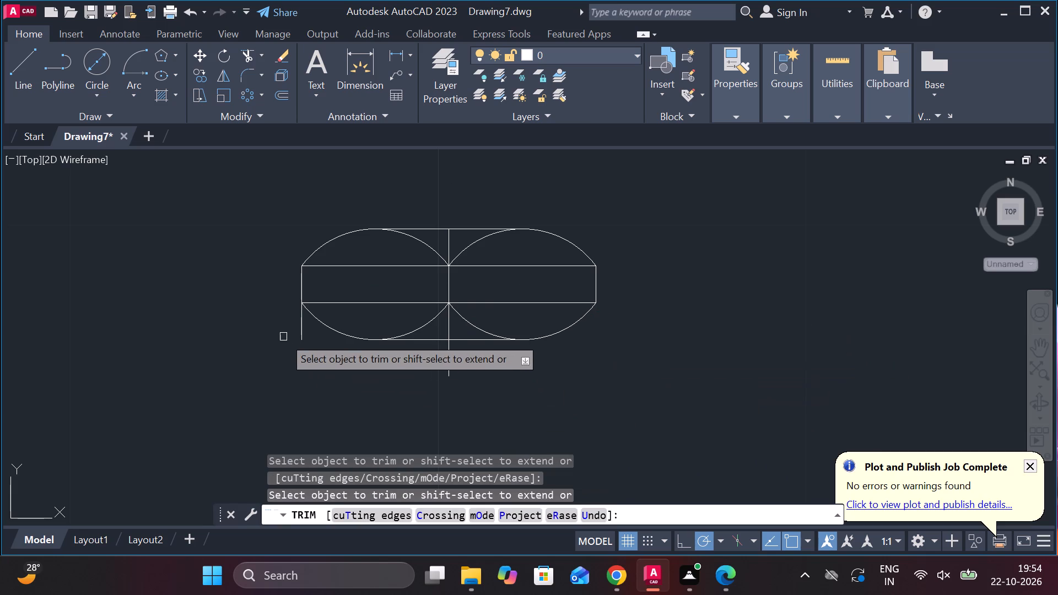
pyautogui.click(307, 331)
pyautogui.click(293, 331)
pyautogui.scroll(-1, 339, 366)
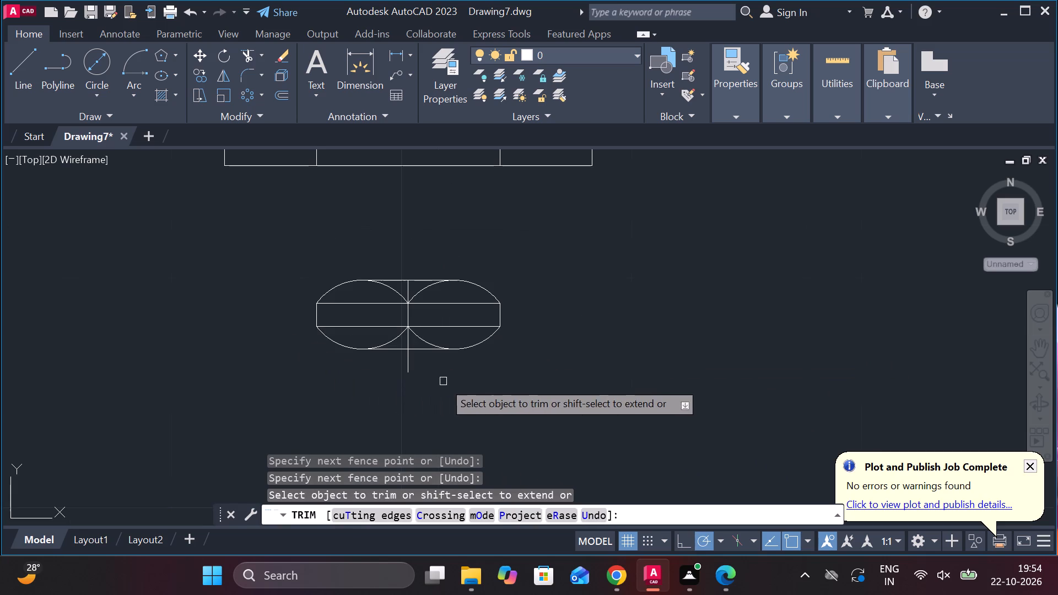
pyautogui.press('Escape')
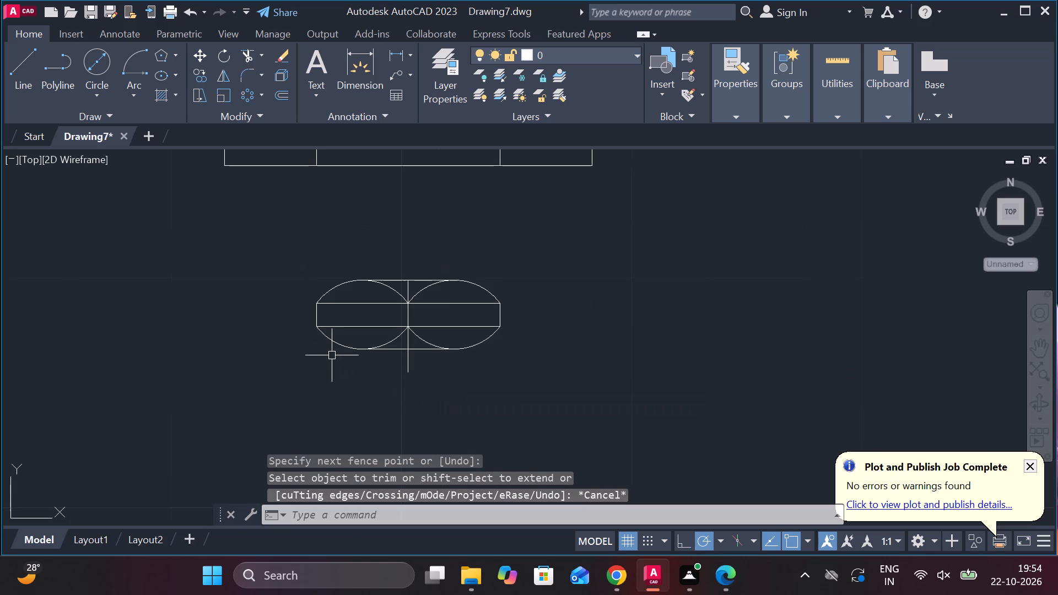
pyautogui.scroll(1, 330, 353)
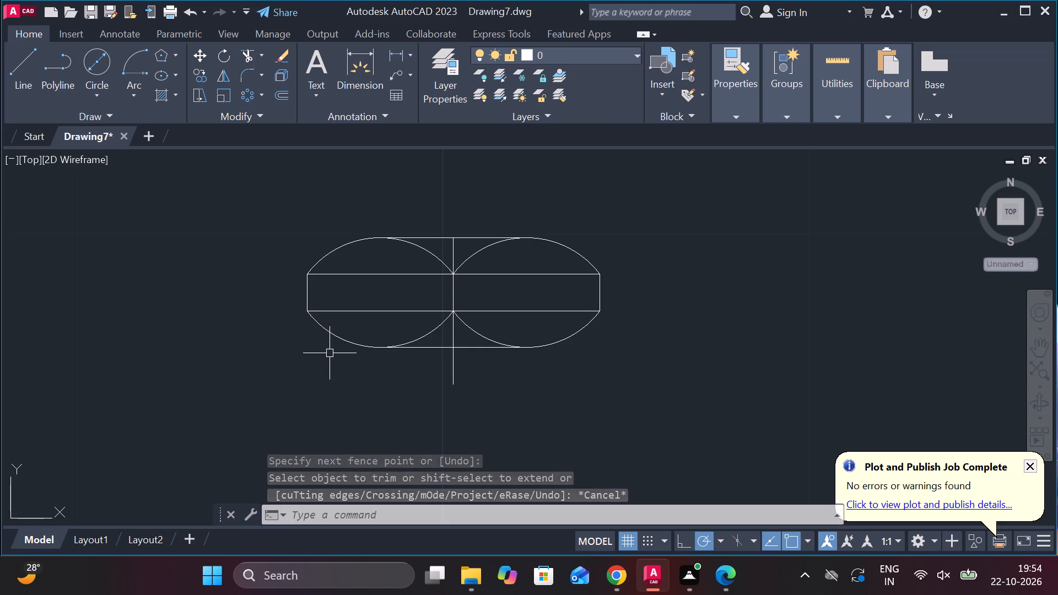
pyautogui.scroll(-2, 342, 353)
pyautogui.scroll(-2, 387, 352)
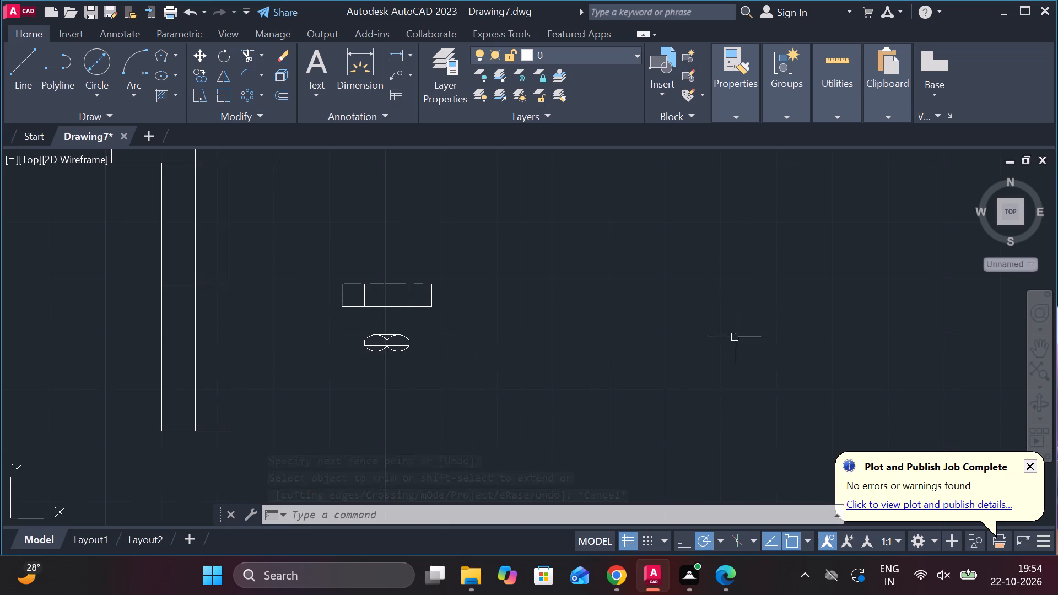
# Erase the arc-cornered outline below the divided rectangle, including its leftover top edge line.
pyautogui.scroll(-2, 504, 361)
pyautogui.scroll(1, 408, 388)
pyautogui.scroll(-1, 418, 377)
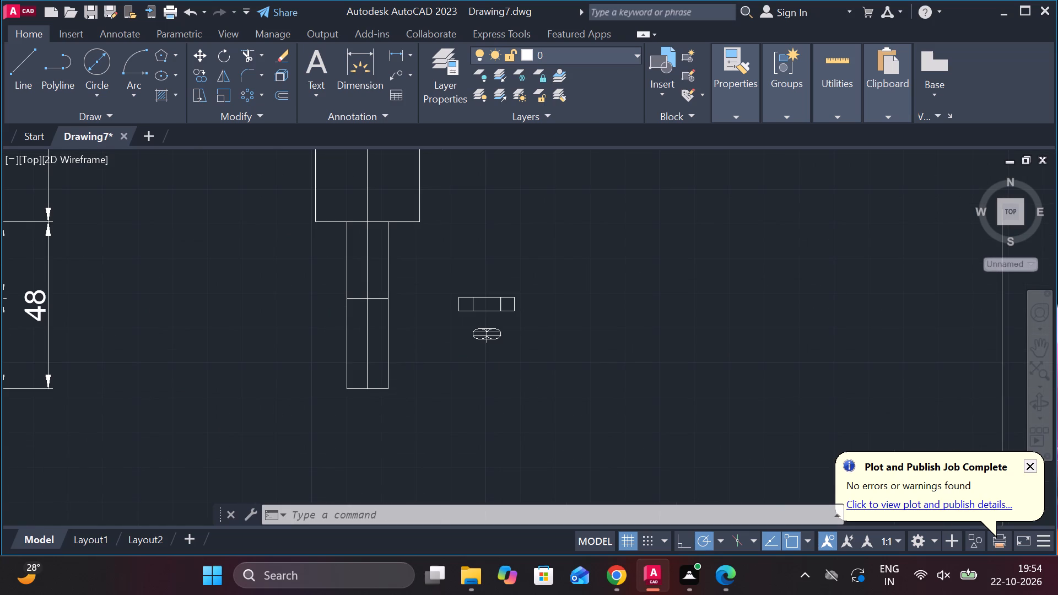
pyautogui.scroll(-2, 418, 377)
pyautogui.scroll(3, 409, 377)
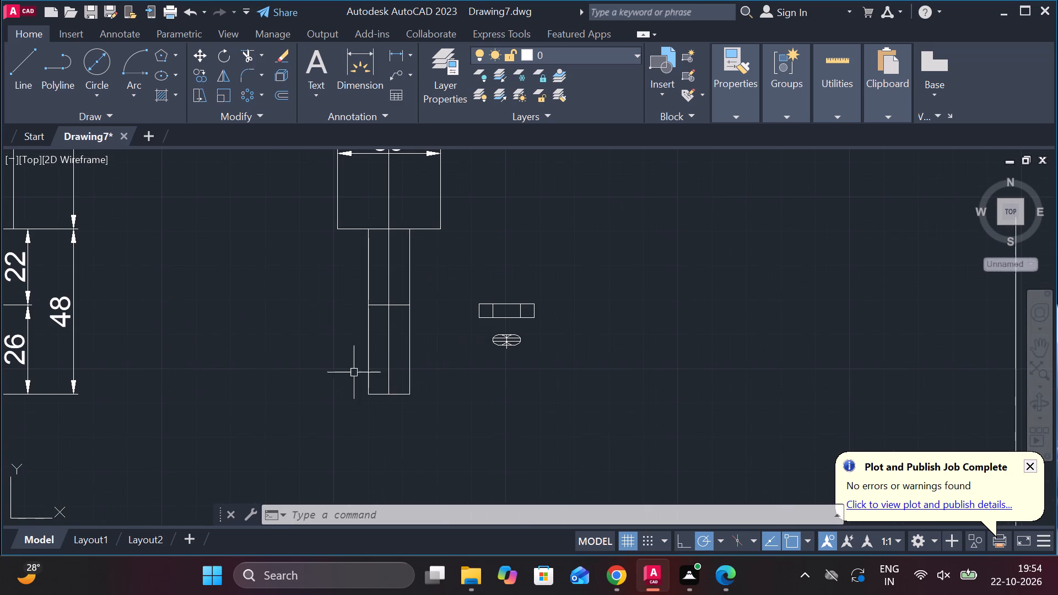
pyautogui.click(563, 361)
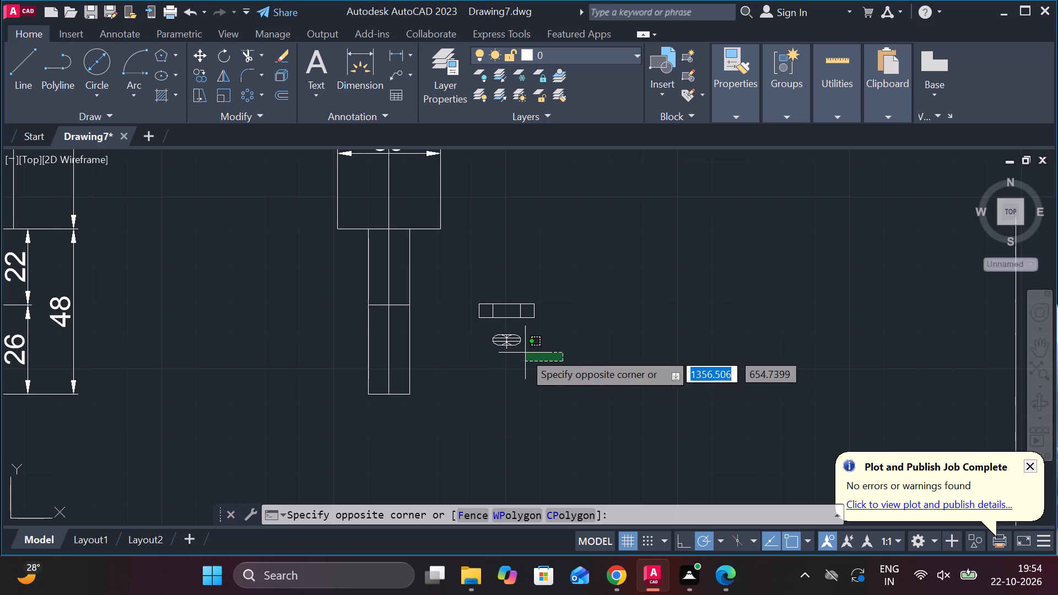
pyautogui.click(481, 336)
pyautogui.write('e')
pyautogui.press('space')
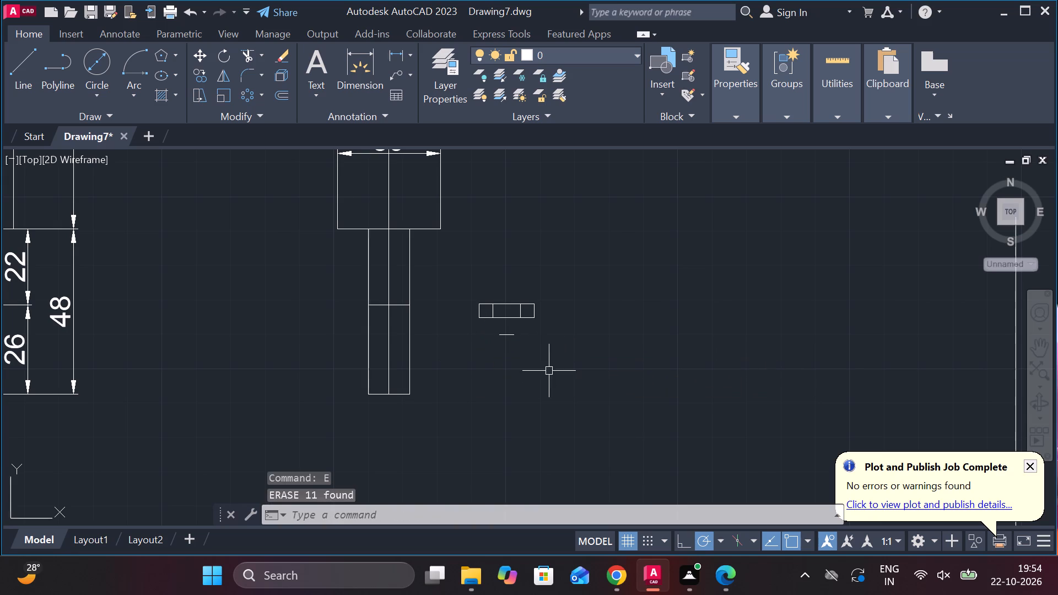
pyautogui.click(508, 335)
pyautogui.write('e')
pyautogui.press('space')
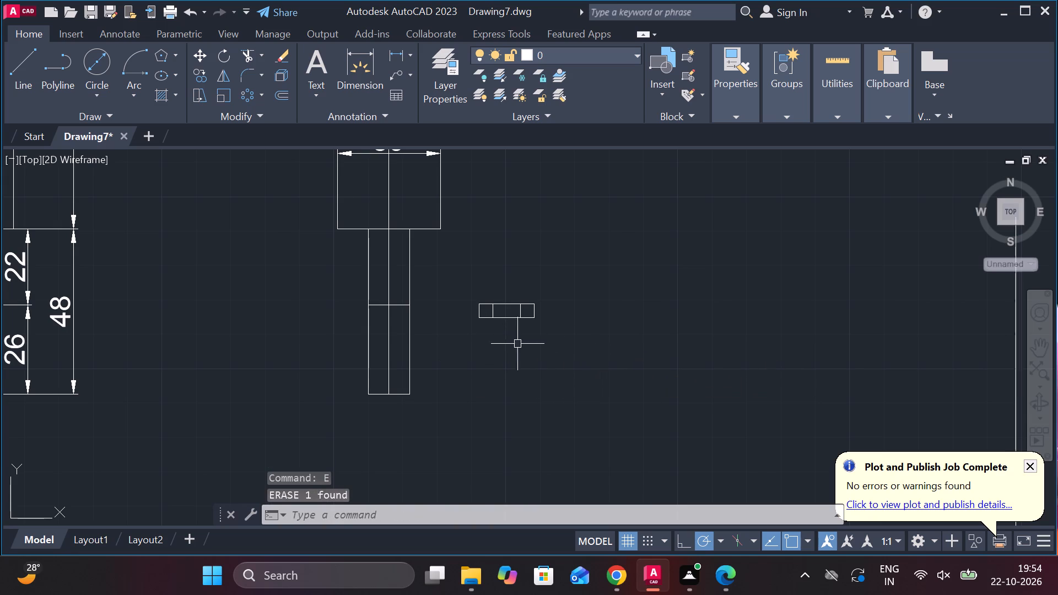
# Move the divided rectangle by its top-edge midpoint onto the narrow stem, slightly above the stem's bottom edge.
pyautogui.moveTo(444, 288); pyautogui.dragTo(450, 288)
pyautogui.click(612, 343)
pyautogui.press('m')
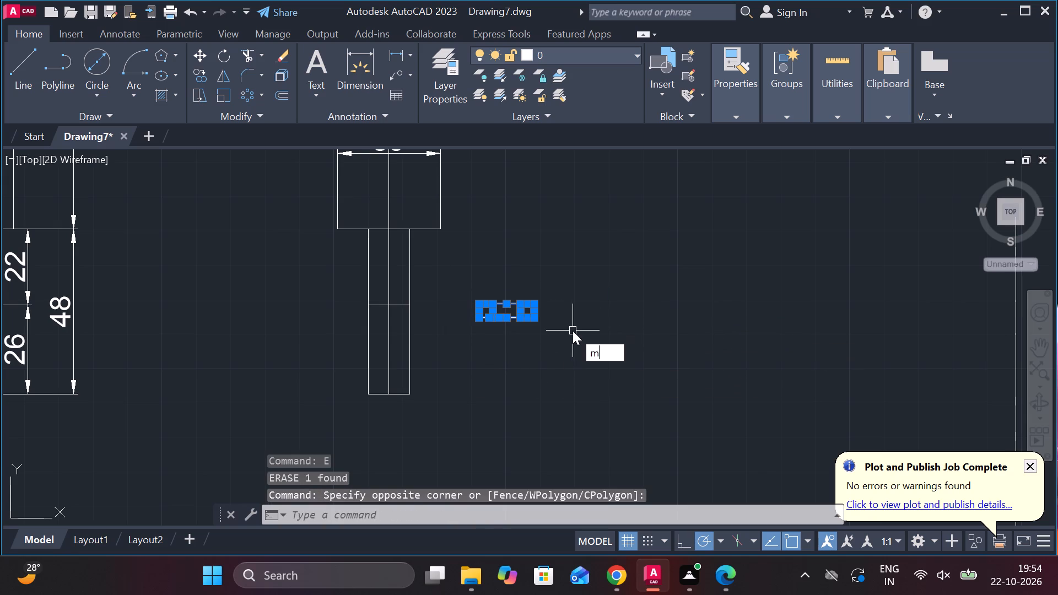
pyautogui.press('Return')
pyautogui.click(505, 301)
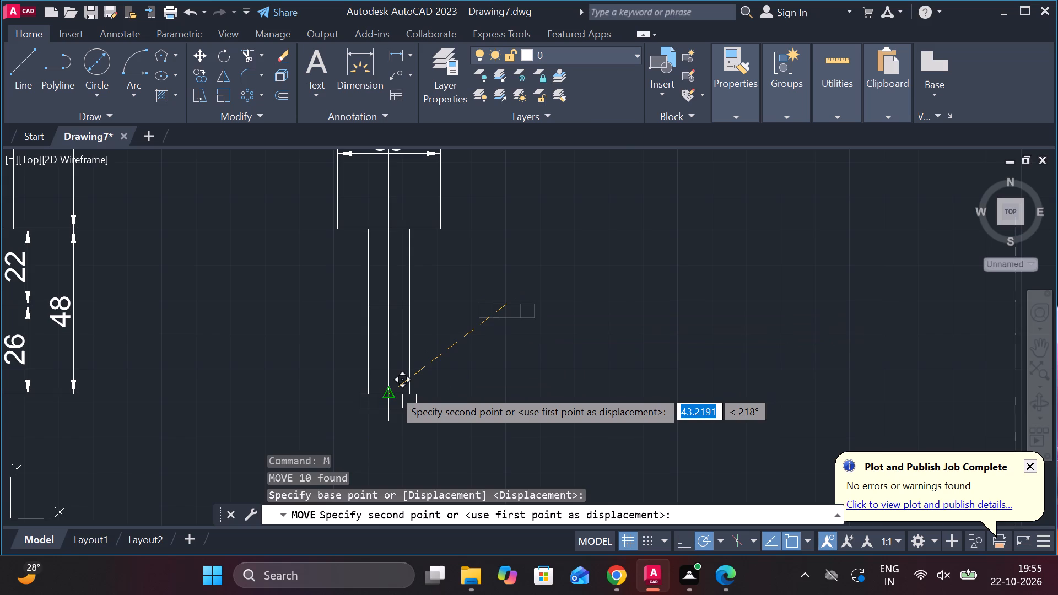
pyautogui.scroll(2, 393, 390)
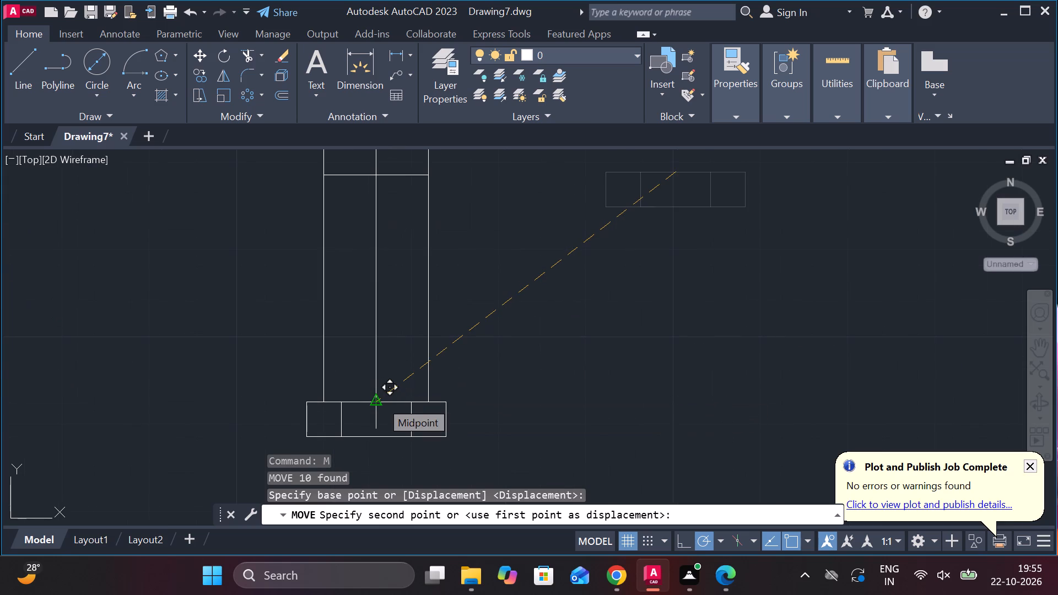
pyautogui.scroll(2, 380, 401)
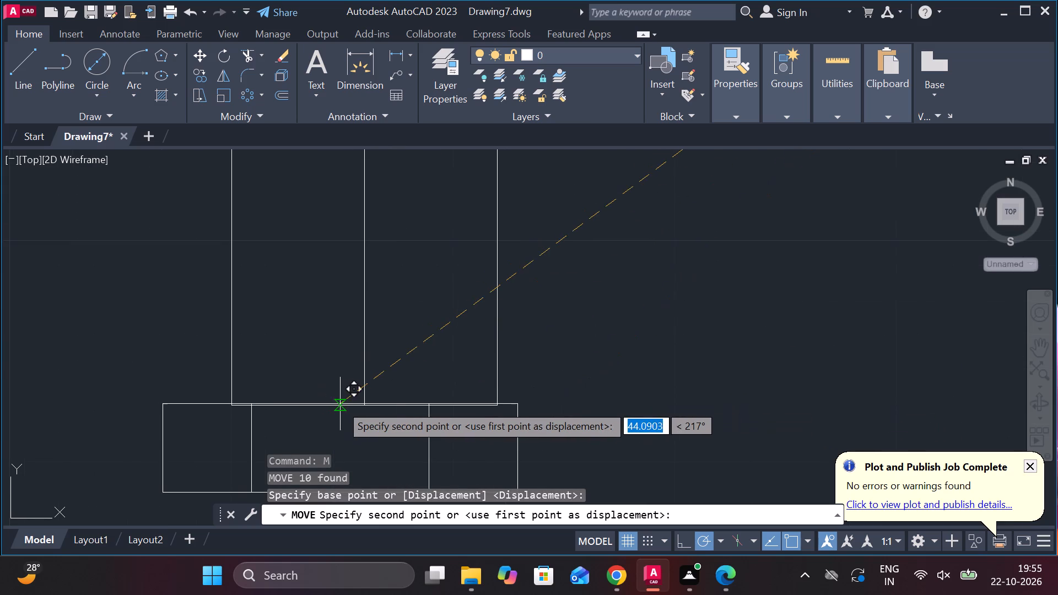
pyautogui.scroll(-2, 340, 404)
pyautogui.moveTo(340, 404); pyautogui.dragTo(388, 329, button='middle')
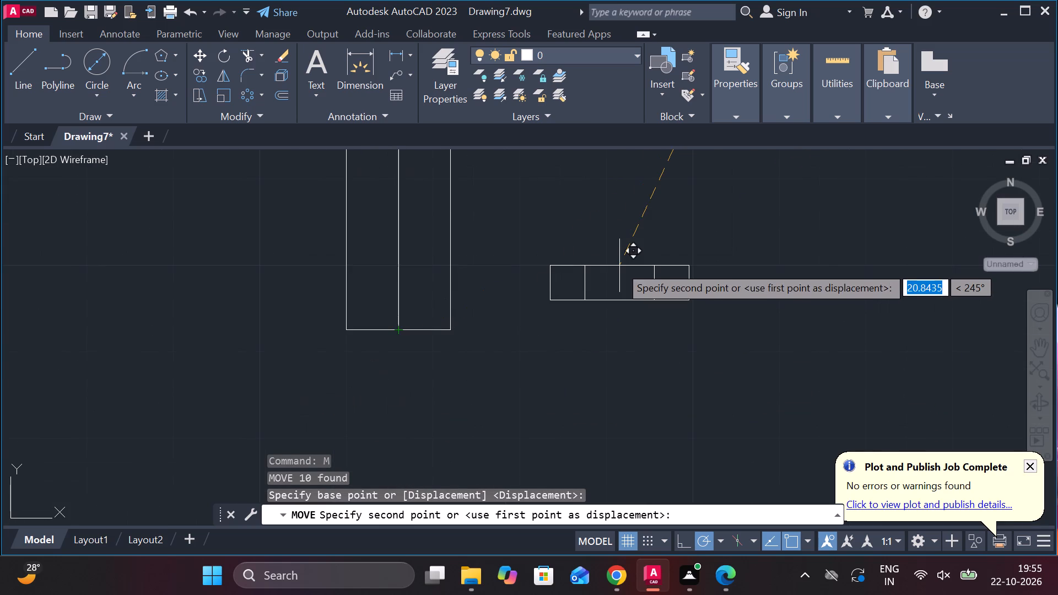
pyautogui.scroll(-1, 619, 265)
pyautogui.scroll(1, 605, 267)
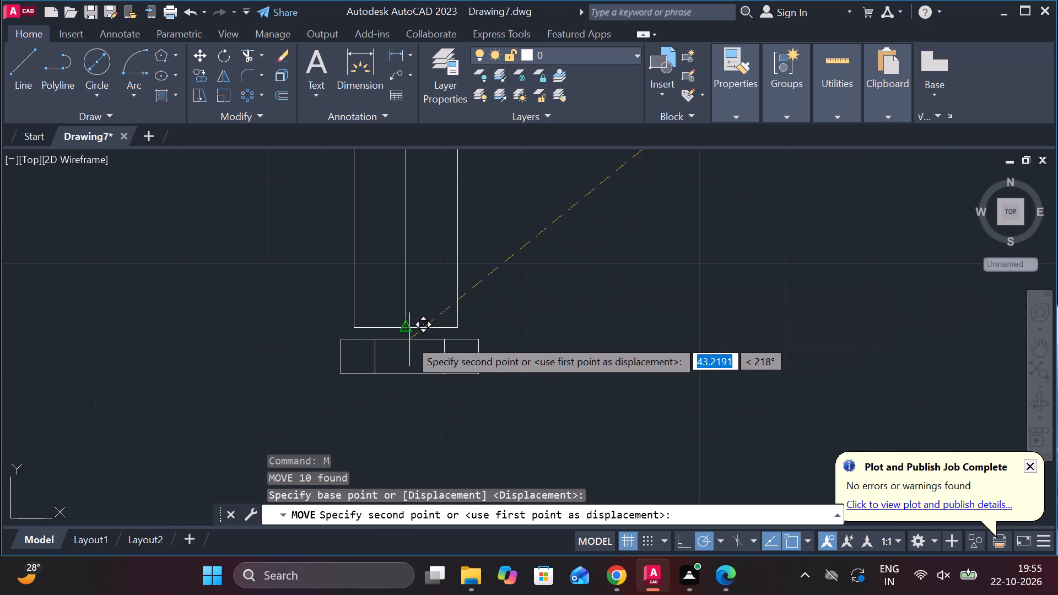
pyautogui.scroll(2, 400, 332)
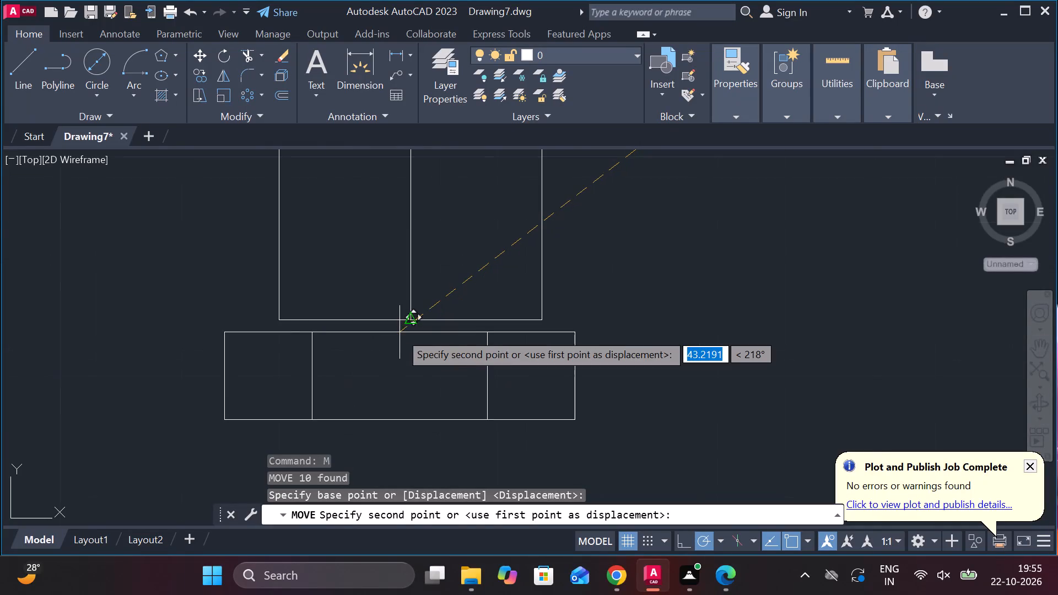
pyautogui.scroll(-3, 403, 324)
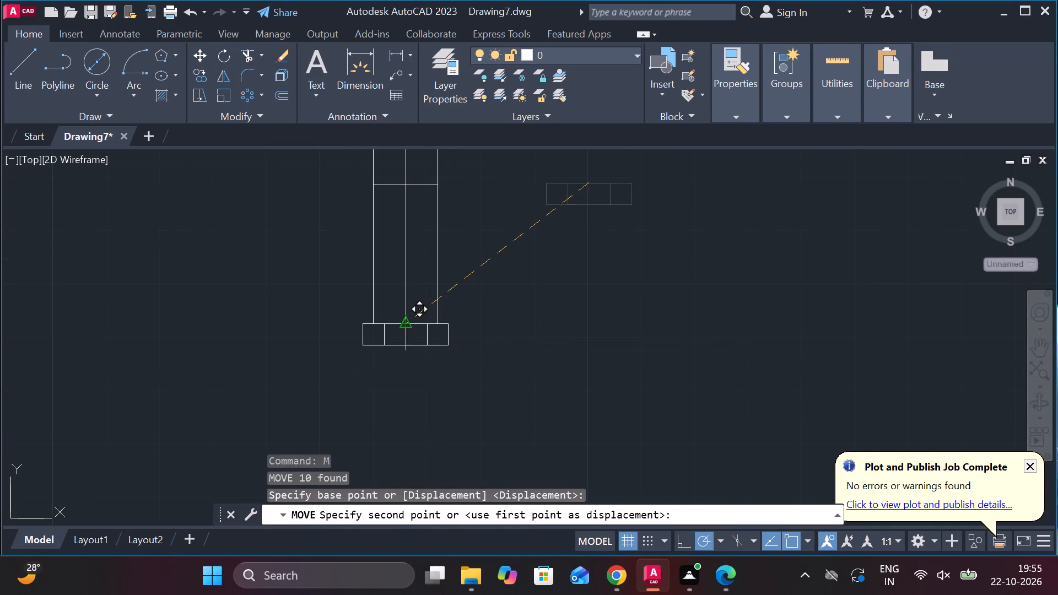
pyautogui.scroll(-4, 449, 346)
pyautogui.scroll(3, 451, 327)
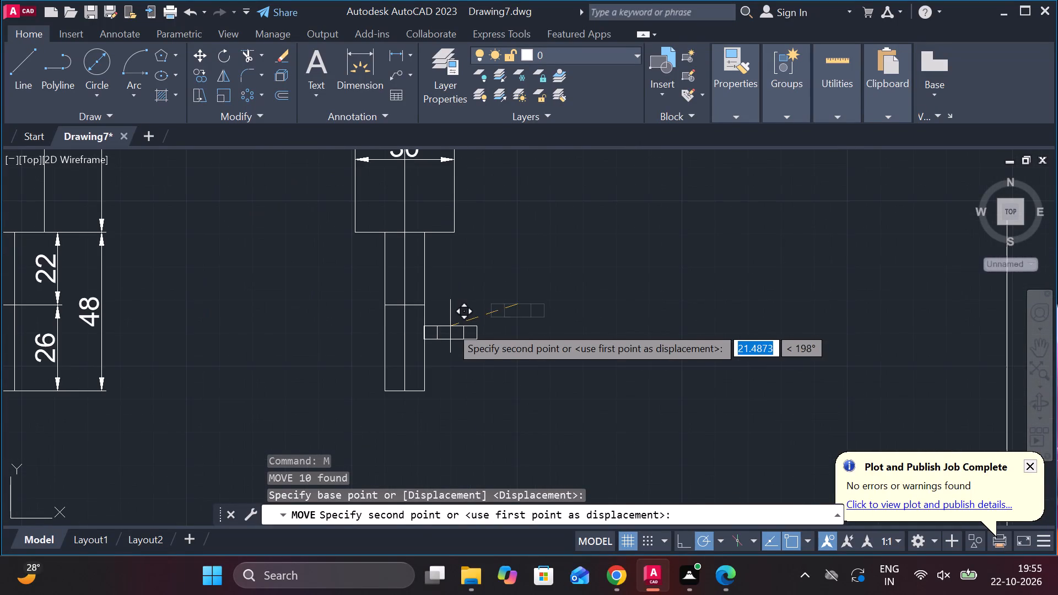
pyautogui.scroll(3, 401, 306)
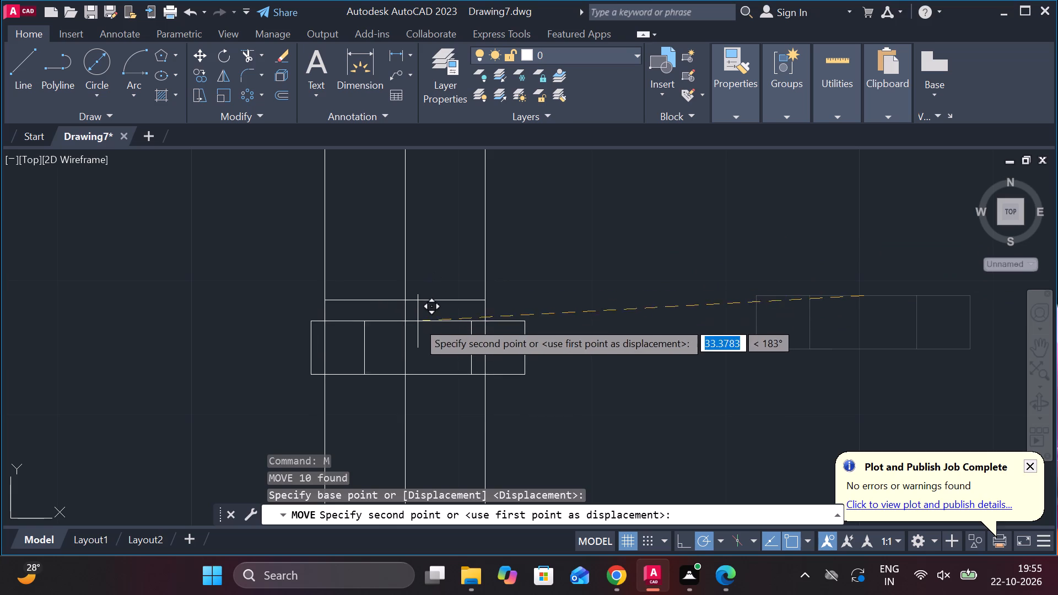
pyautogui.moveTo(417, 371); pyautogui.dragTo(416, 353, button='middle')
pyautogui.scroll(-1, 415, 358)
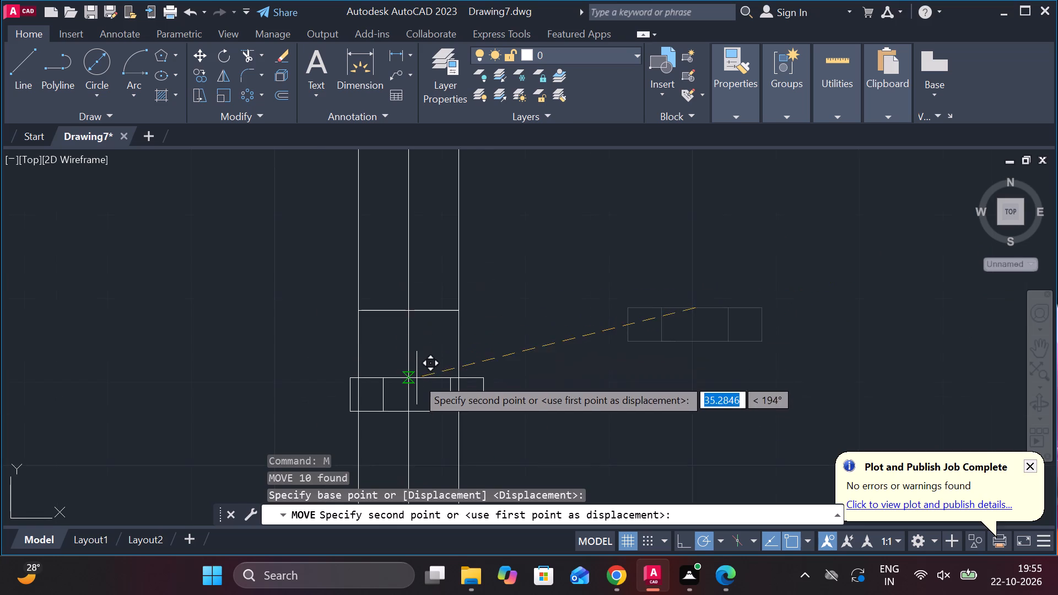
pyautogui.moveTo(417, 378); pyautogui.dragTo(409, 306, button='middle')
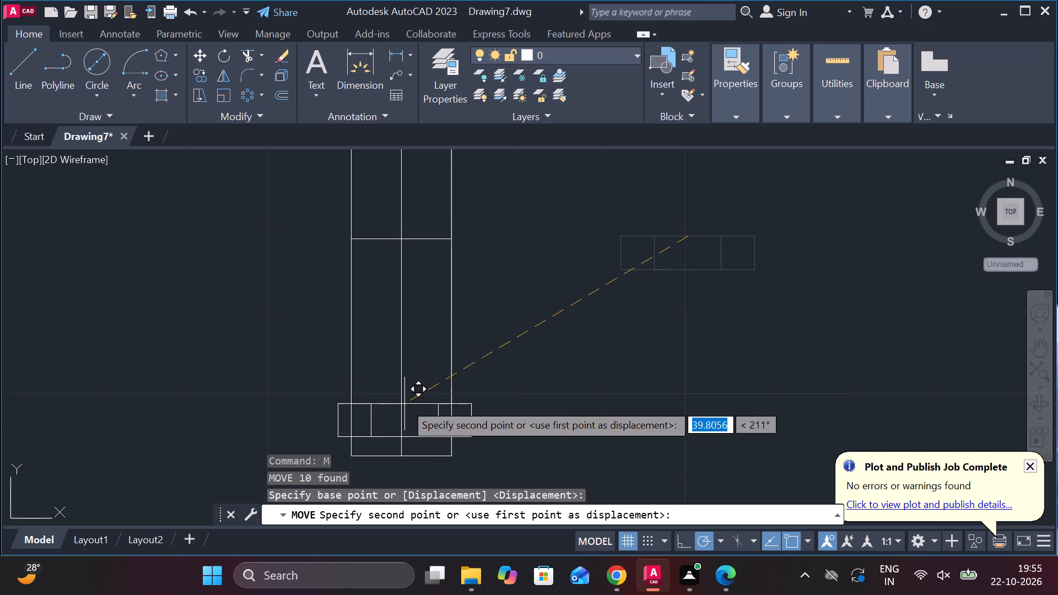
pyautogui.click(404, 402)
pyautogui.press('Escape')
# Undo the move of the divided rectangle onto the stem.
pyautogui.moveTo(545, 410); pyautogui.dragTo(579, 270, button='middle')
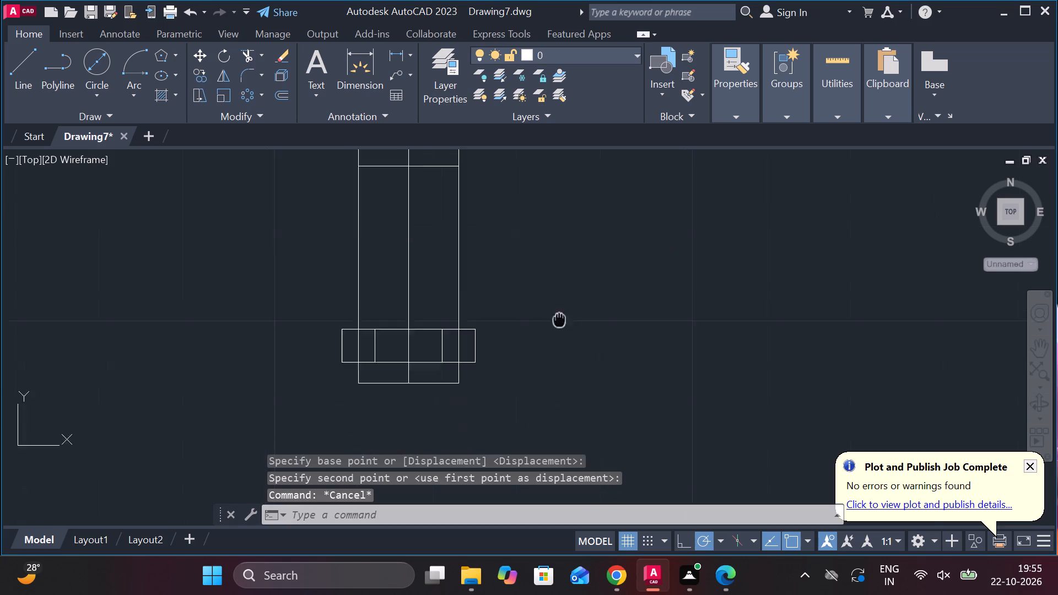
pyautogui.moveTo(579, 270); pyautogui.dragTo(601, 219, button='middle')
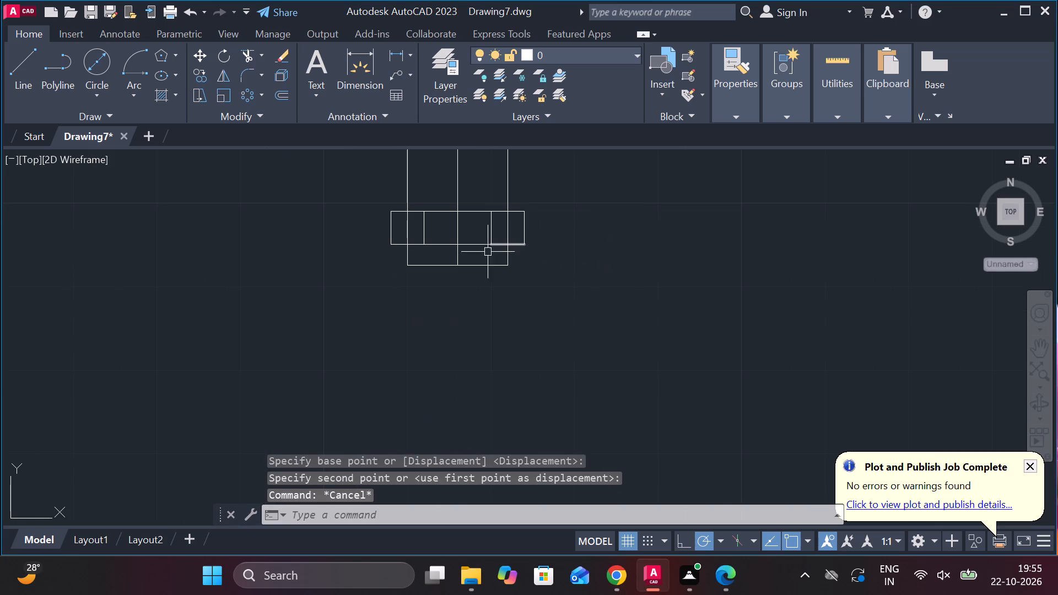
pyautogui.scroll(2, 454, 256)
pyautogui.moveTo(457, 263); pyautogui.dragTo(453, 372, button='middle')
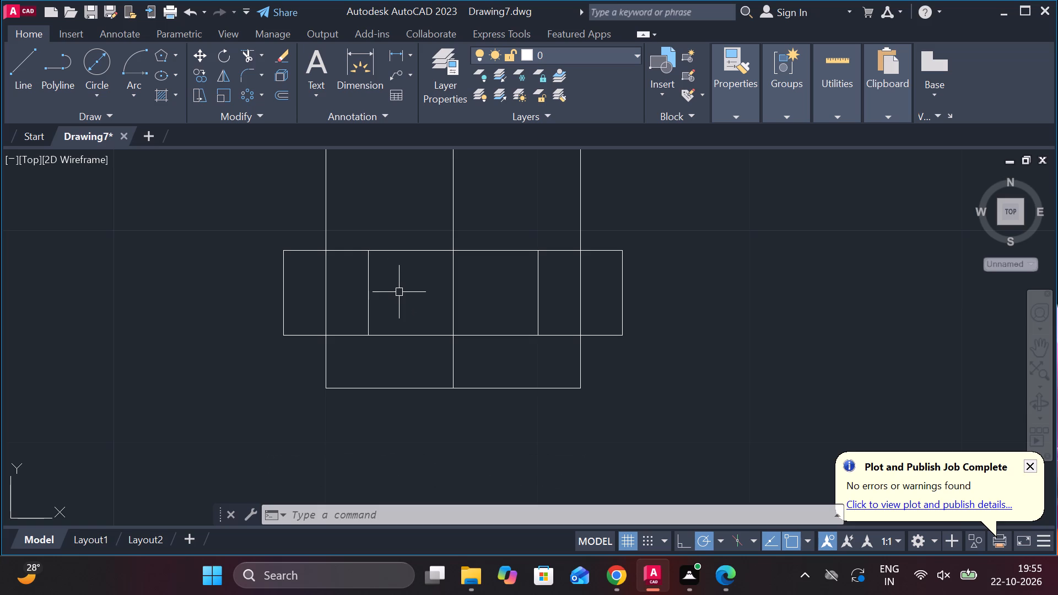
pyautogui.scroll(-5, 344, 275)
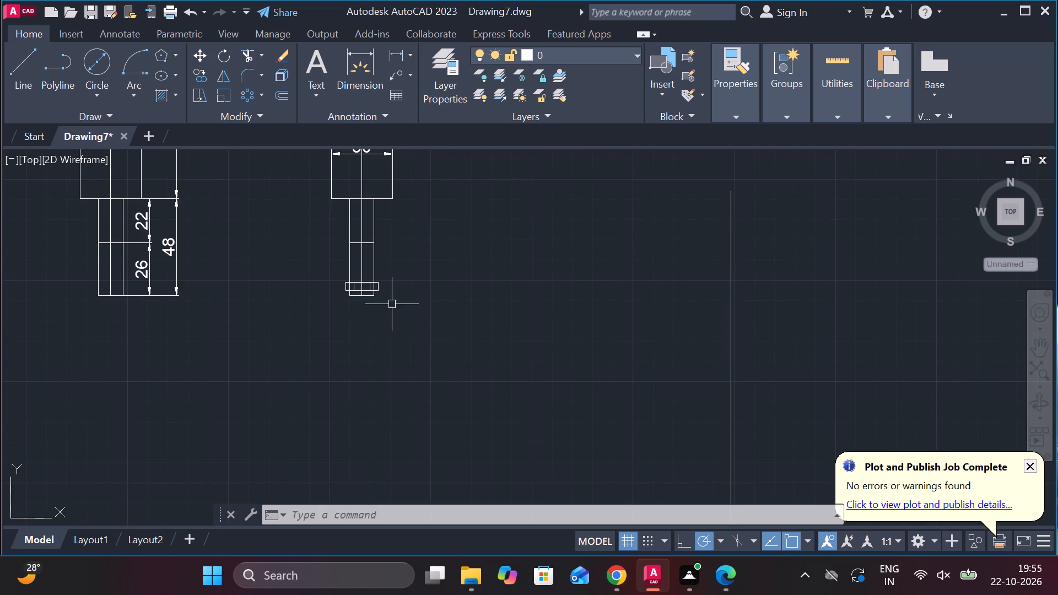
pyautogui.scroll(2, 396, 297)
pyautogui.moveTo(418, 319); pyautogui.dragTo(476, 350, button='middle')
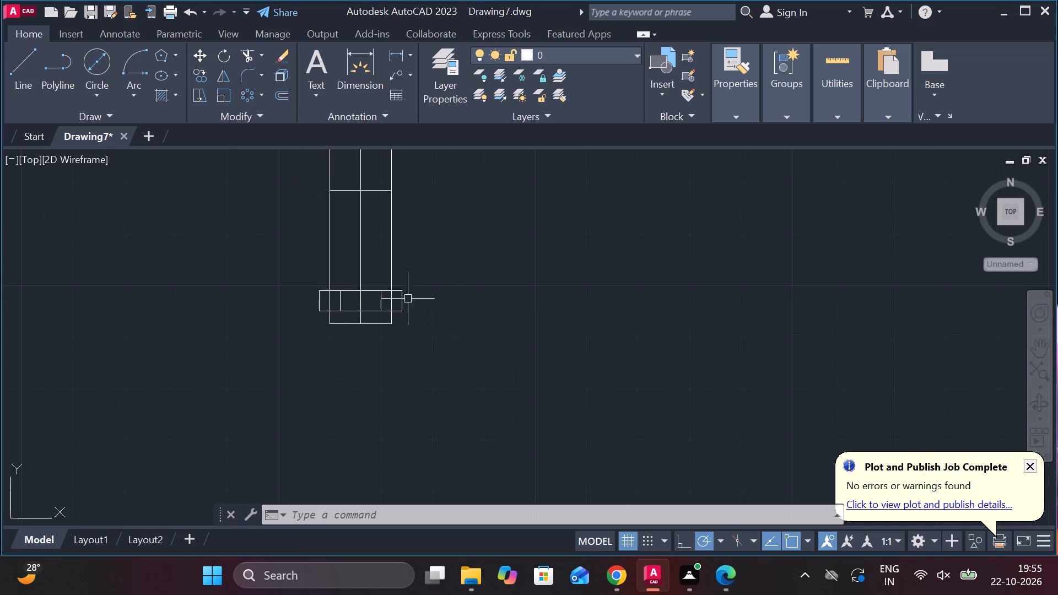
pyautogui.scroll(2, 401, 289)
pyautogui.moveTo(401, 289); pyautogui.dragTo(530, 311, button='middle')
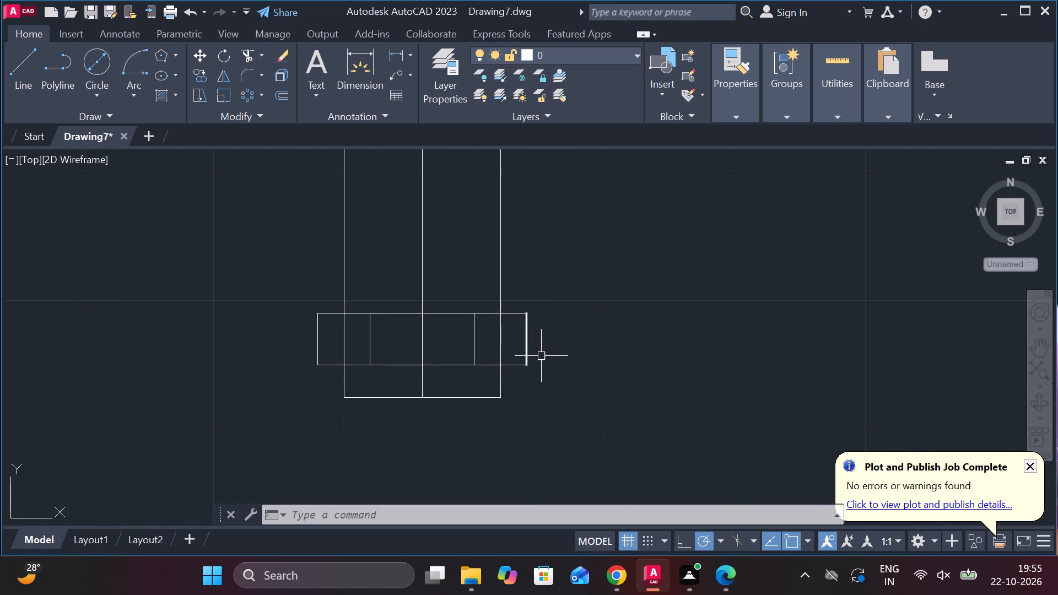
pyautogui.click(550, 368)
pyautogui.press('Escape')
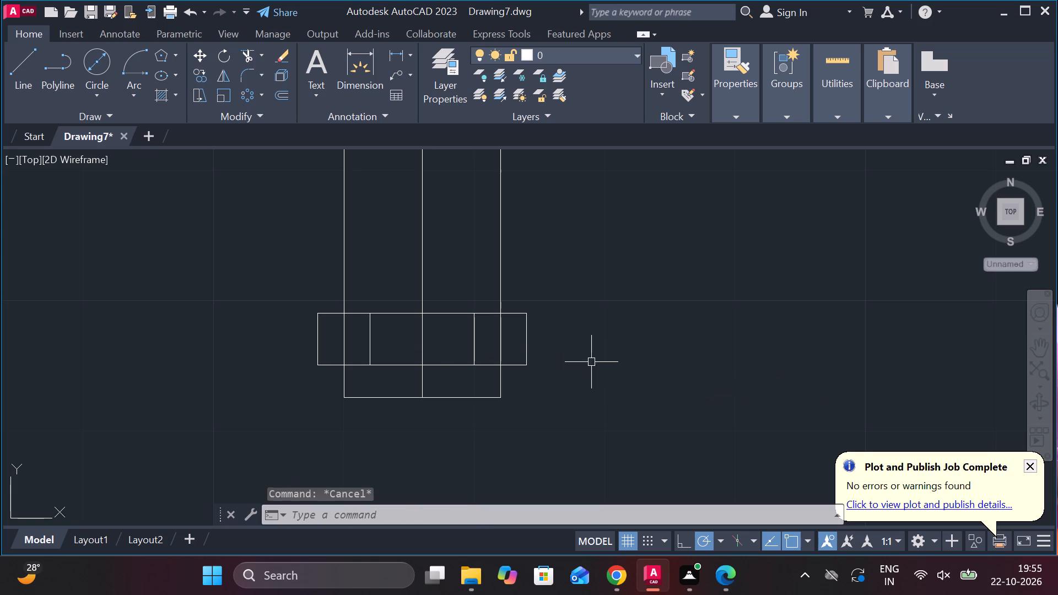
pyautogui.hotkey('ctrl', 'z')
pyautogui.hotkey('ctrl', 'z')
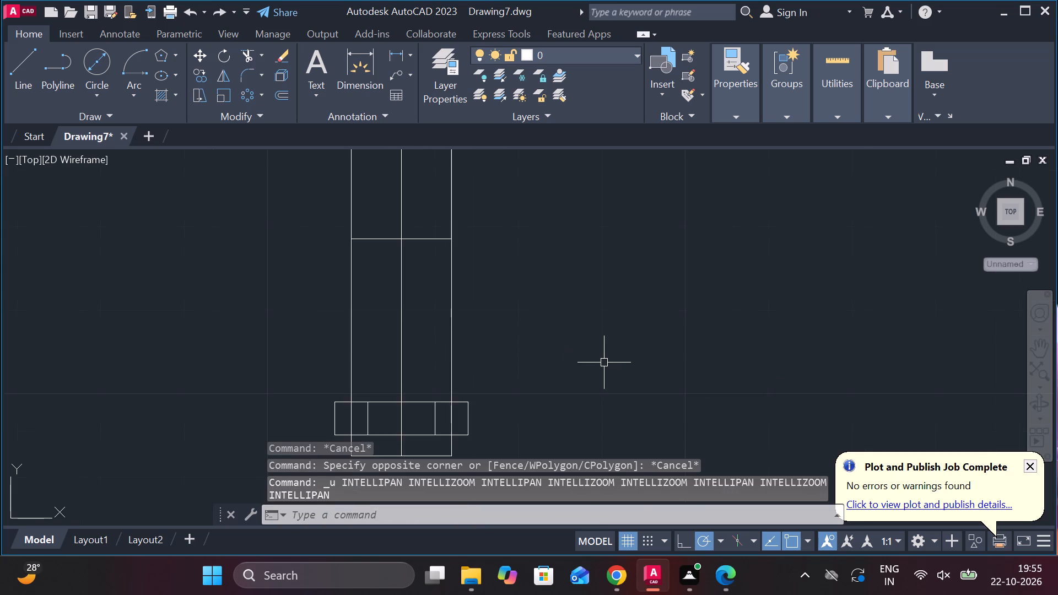
# Erase the divided rectangle beside the narrow stem.
pyautogui.moveTo(551, 344); pyautogui.dragTo(524, 326)
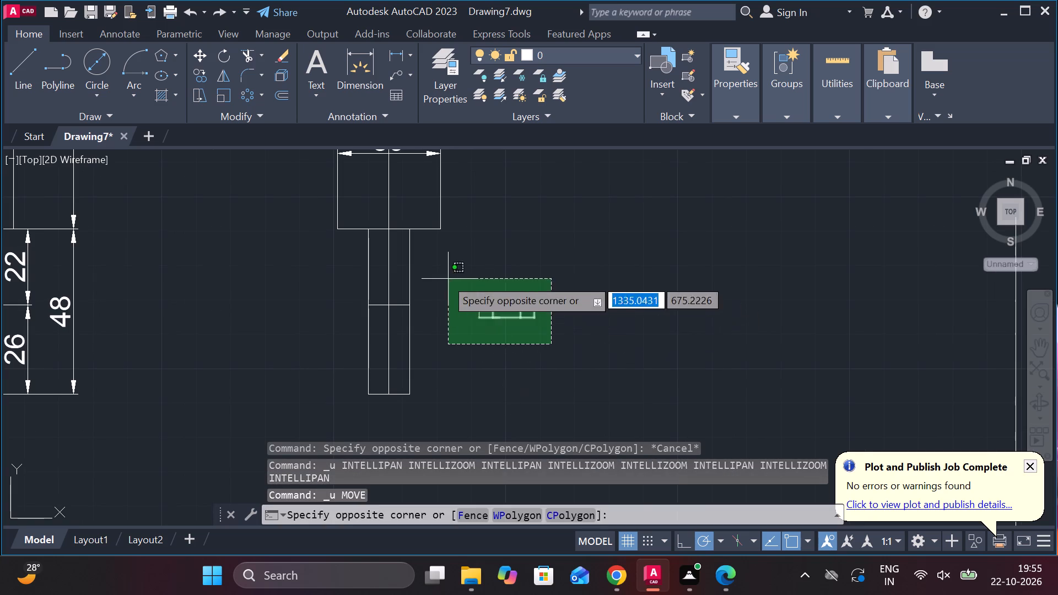
pyautogui.click(445, 278)
pyautogui.write('e')
pyautogui.press('space')
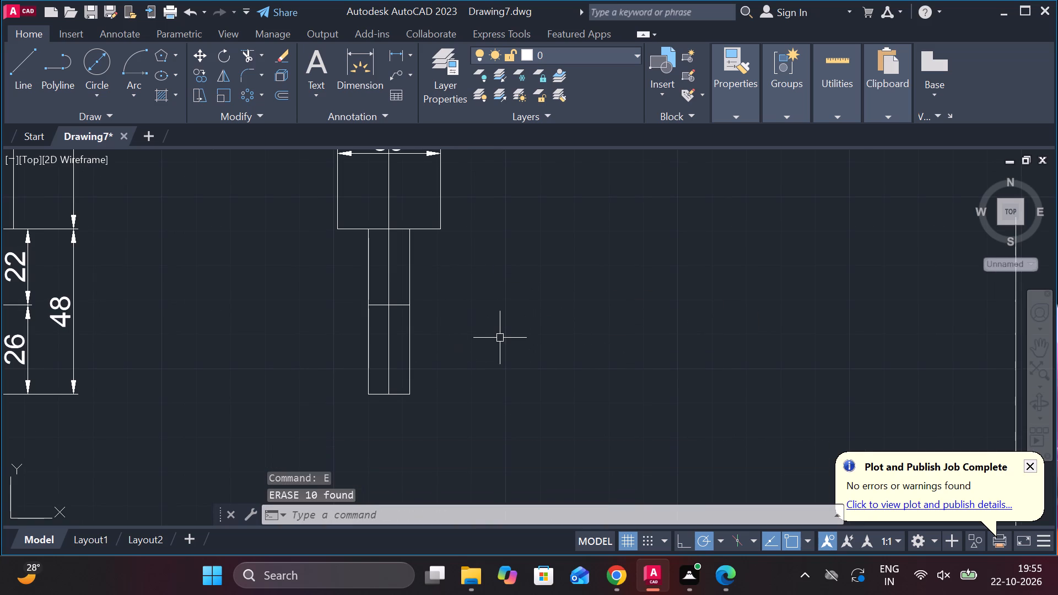
# Draw a crosspiece outline across the narrow stem's lower part, extending 6 beyond its right side, 4 high, with a 22 bottom edge.
pyautogui.press('l')
pyautogui.press('Return')
pyautogui.scroll(2, 364, 355)
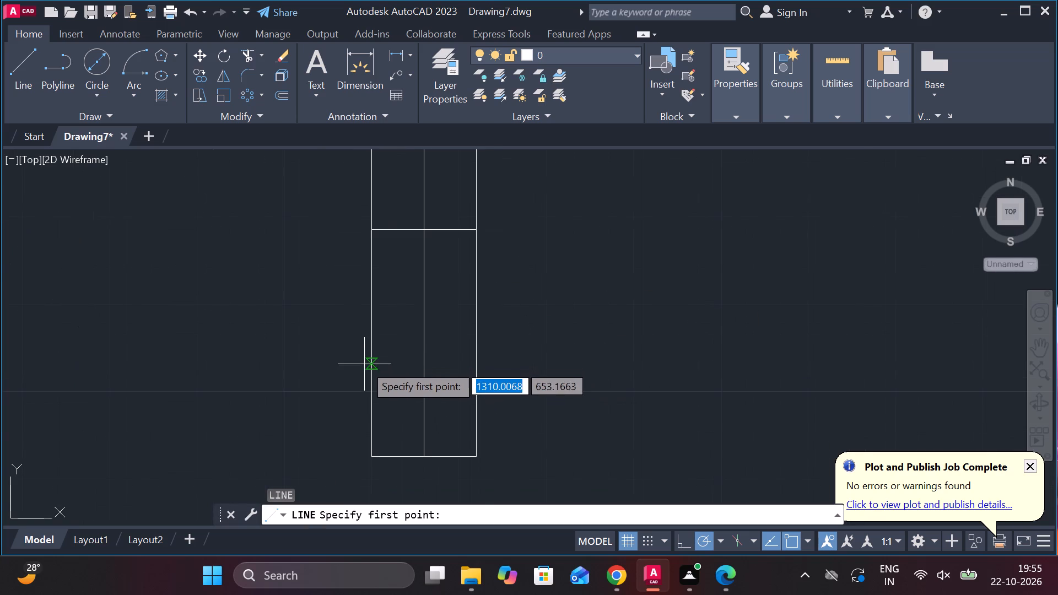
pyautogui.click(364, 364)
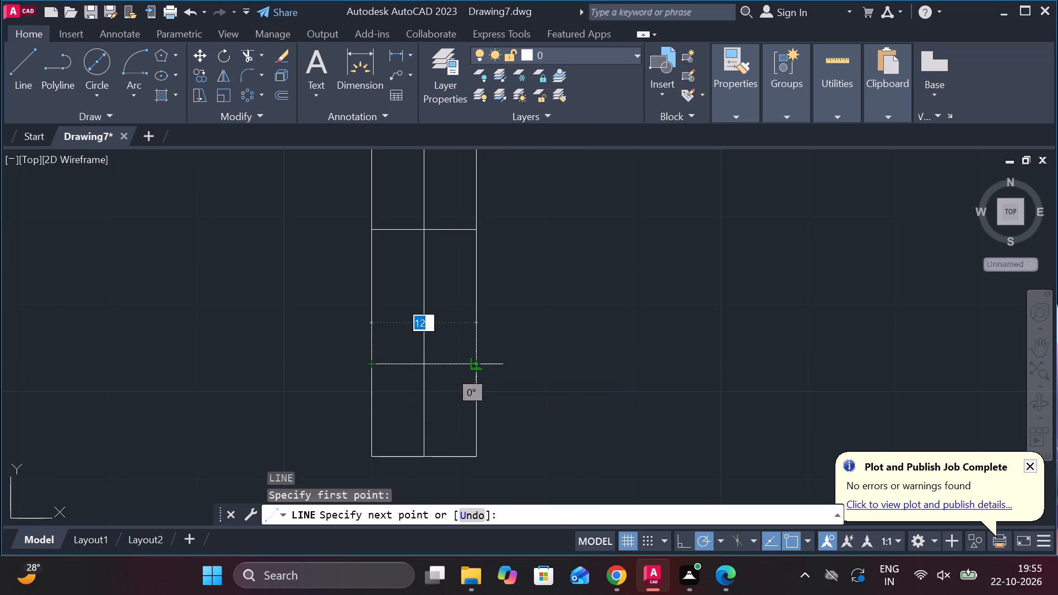
pyautogui.click(474, 368)
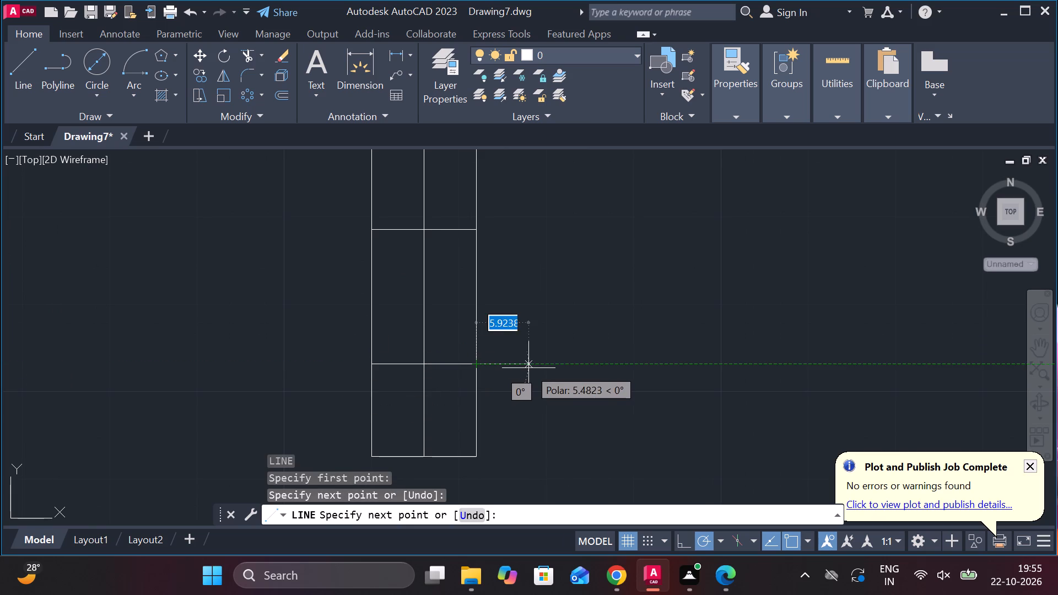
pyautogui.press('6')
pyautogui.press('Return')
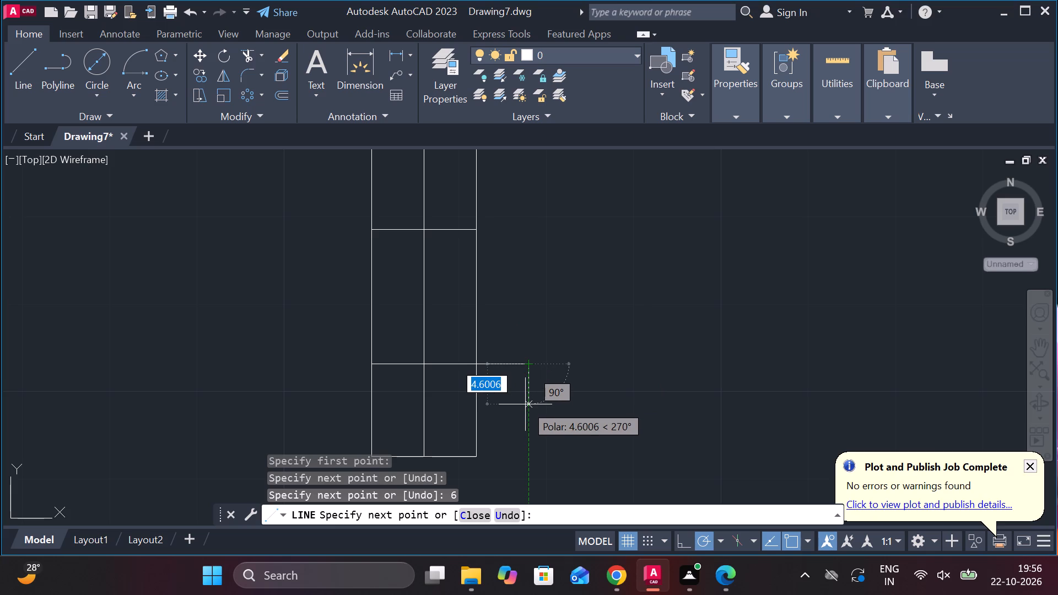
pyautogui.write('4')
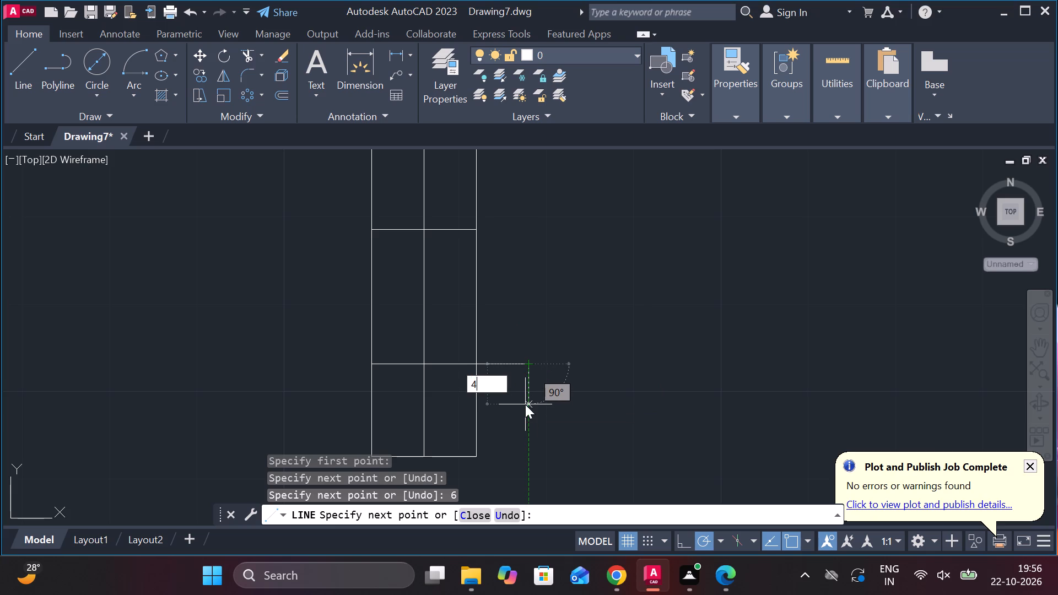
pyautogui.press('space')
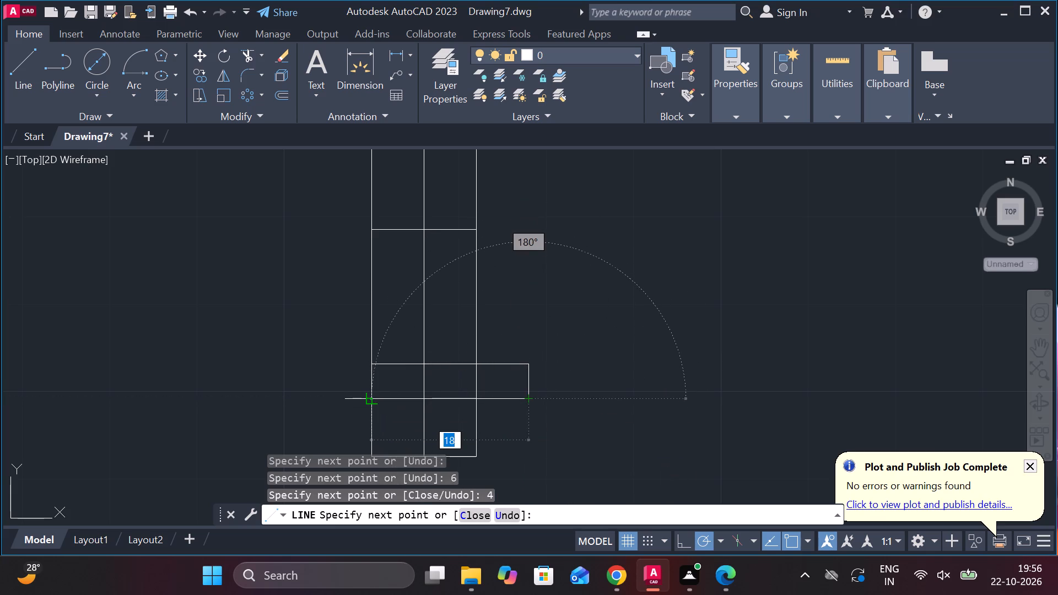
pyautogui.write('22v')
pyautogui.press('BackSpace')
pyautogui.press('Return')
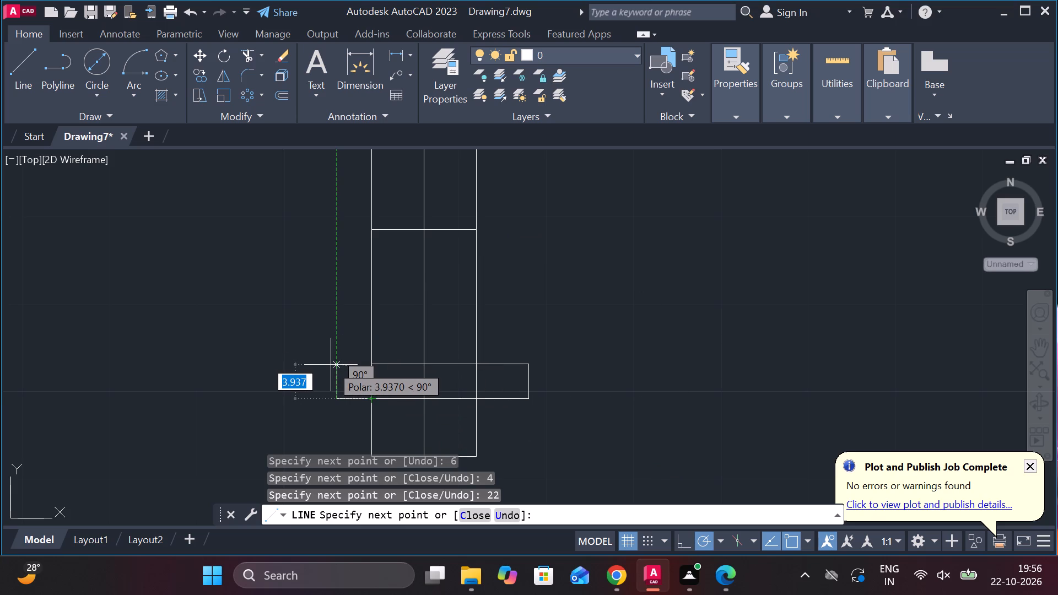
pyautogui.write('4')
pyautogui.press('space')
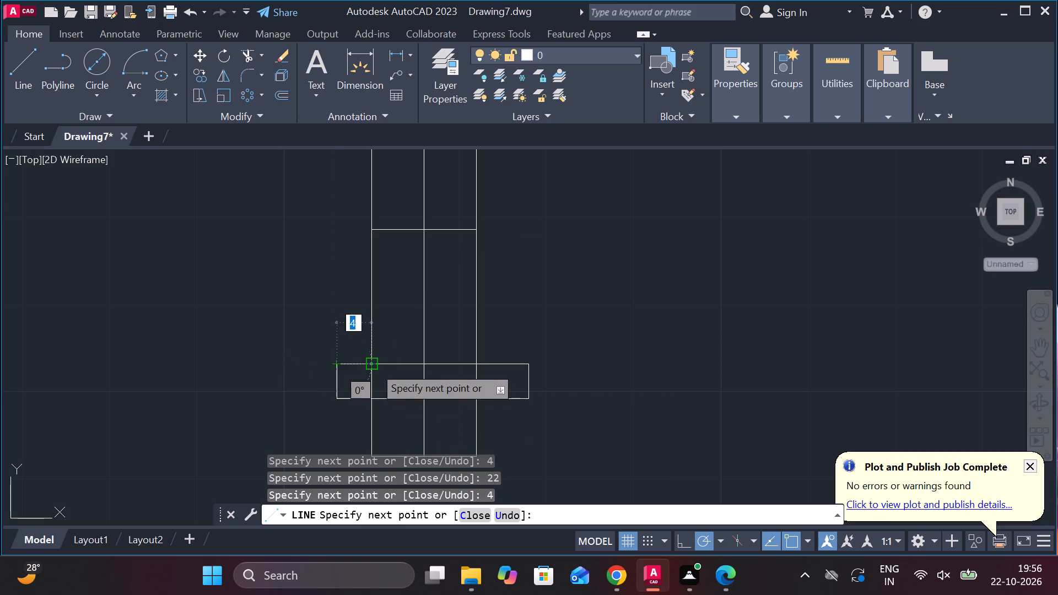
pyautogui.click(374, 366)
pyautogui.press('Escape')
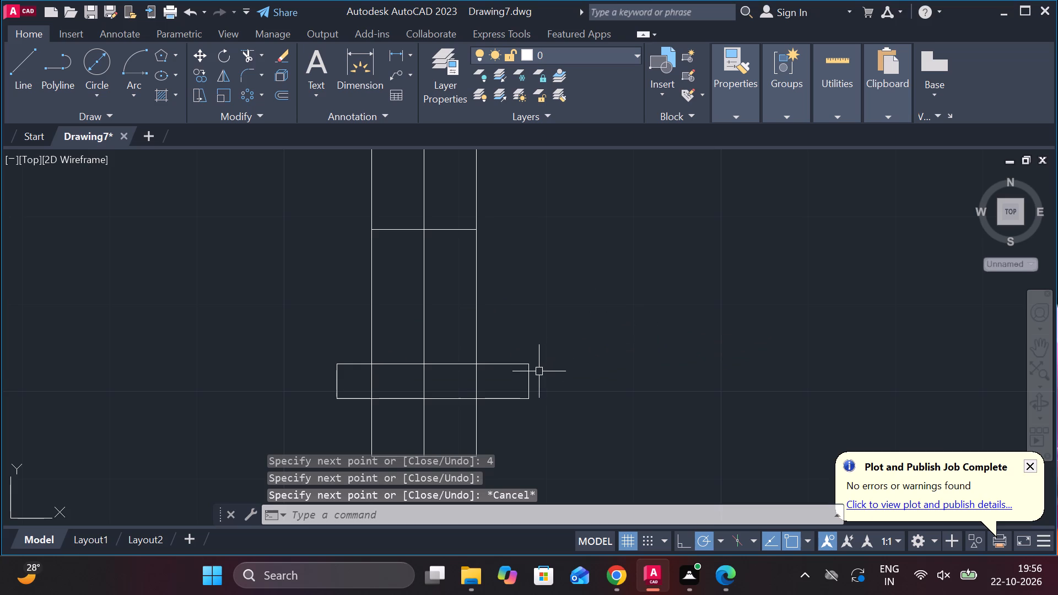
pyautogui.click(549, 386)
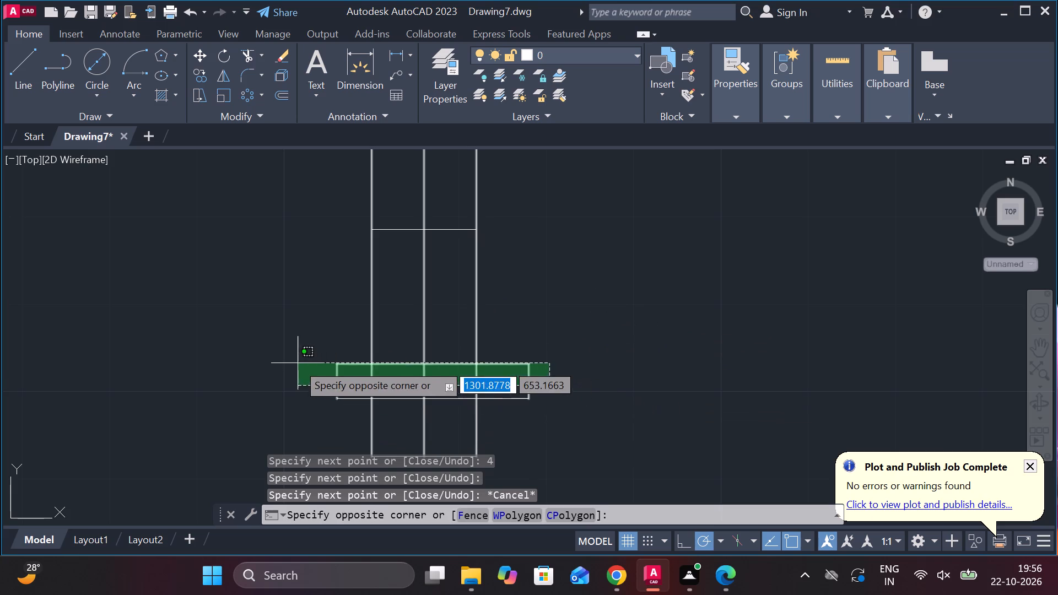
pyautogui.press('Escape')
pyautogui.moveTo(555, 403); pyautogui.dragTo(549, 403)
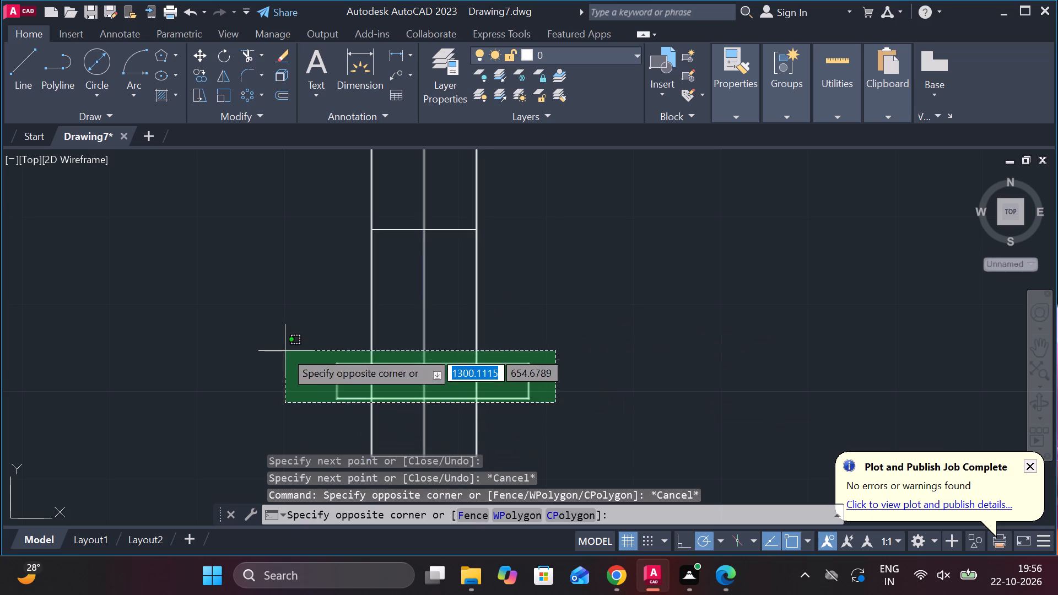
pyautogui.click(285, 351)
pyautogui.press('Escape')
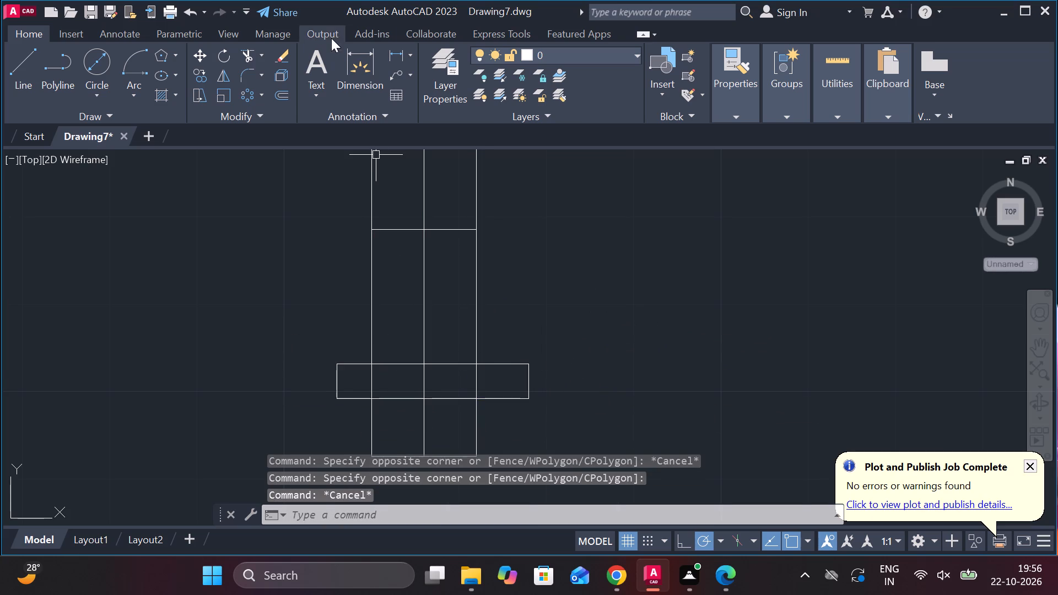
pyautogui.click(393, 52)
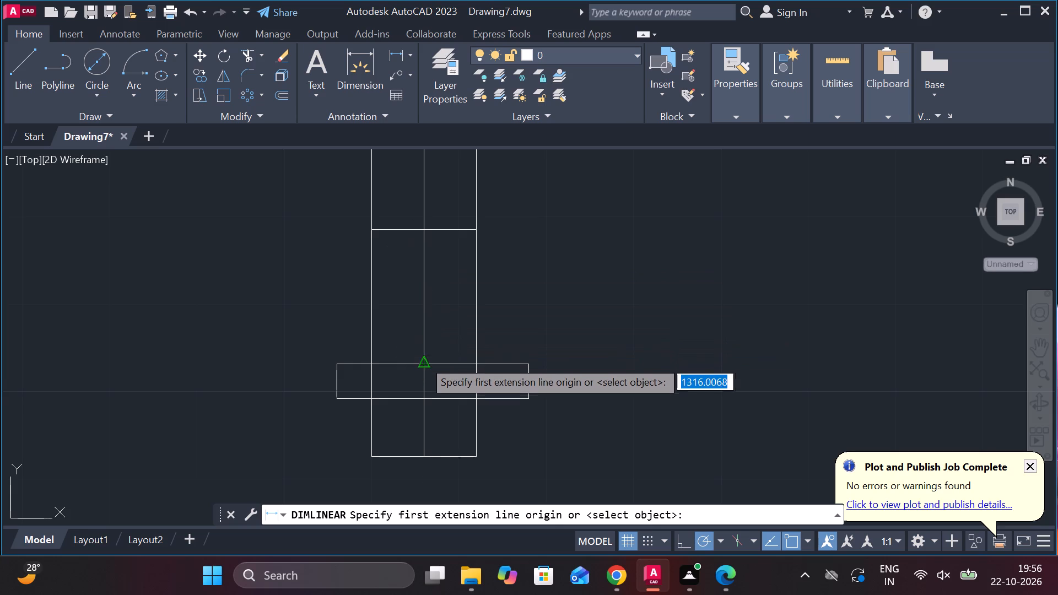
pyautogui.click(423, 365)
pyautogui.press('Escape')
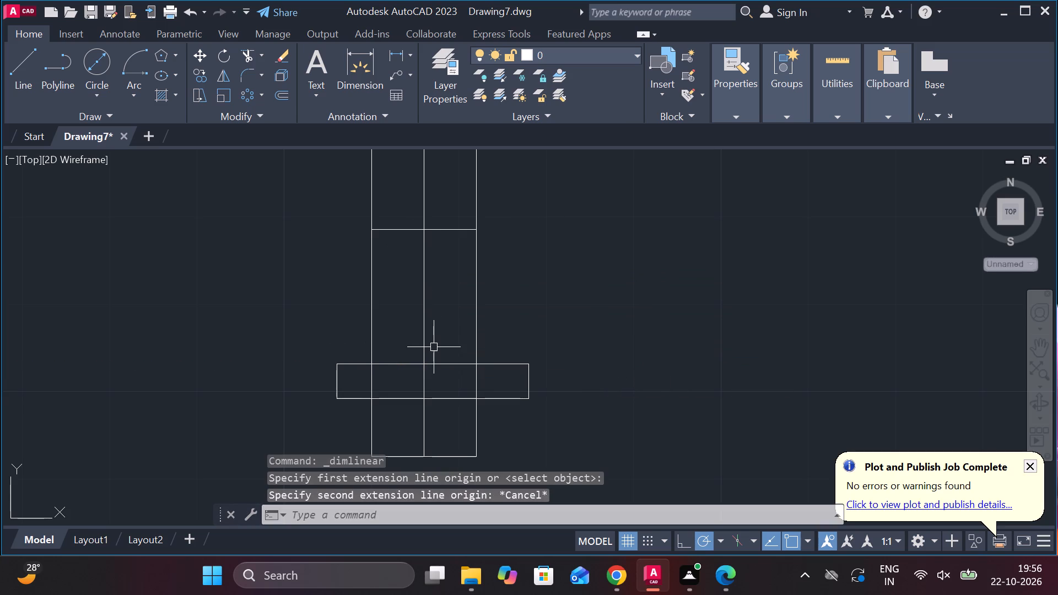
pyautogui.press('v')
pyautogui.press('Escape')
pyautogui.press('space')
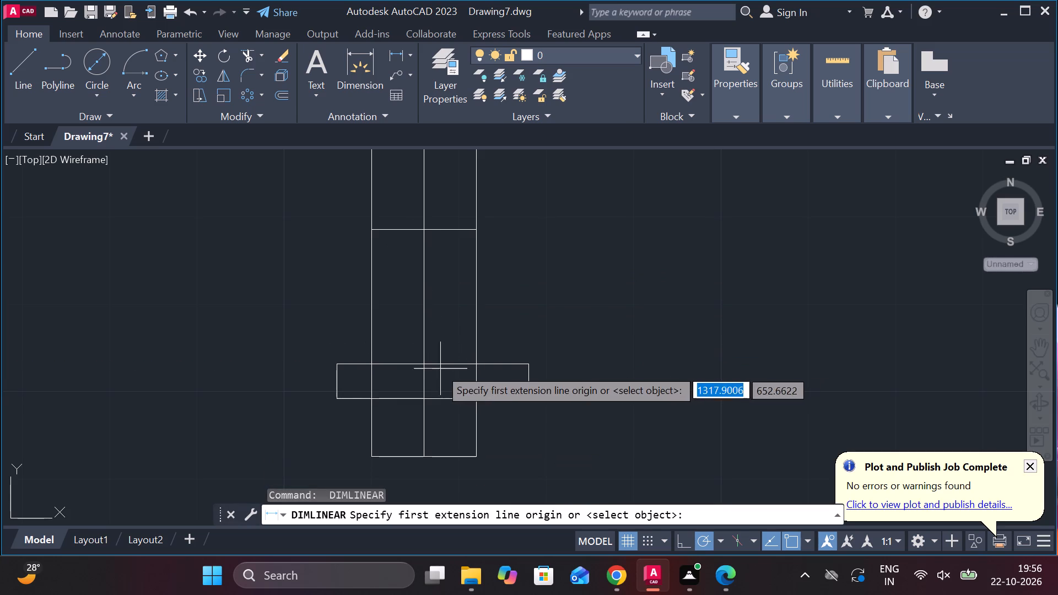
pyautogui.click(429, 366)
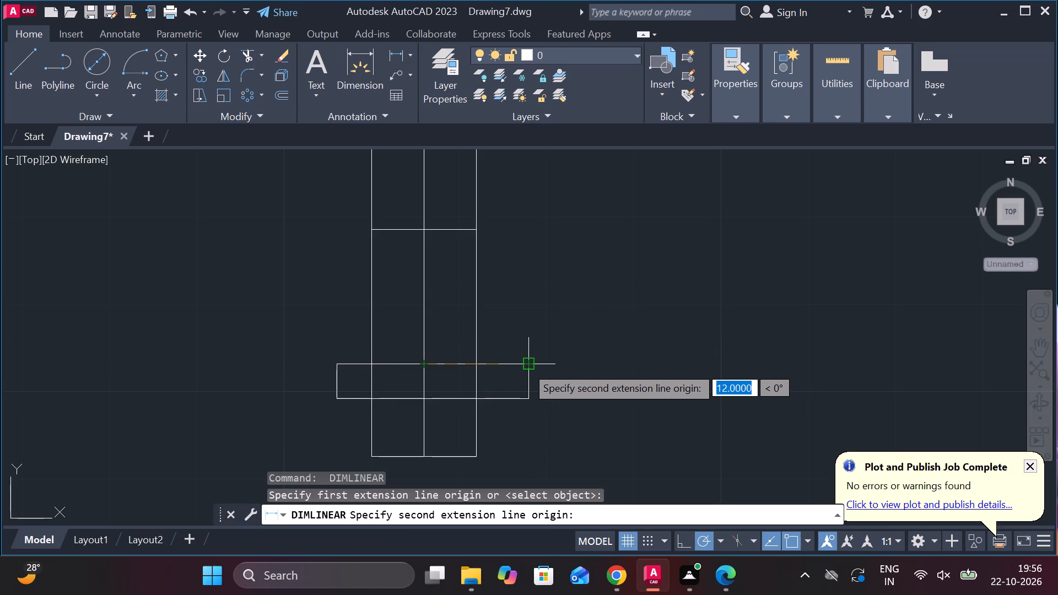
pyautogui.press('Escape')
# Offset the crosspiece's left end edge outward by 2 and erase the original edge.
pyautogui.click(340, 378)
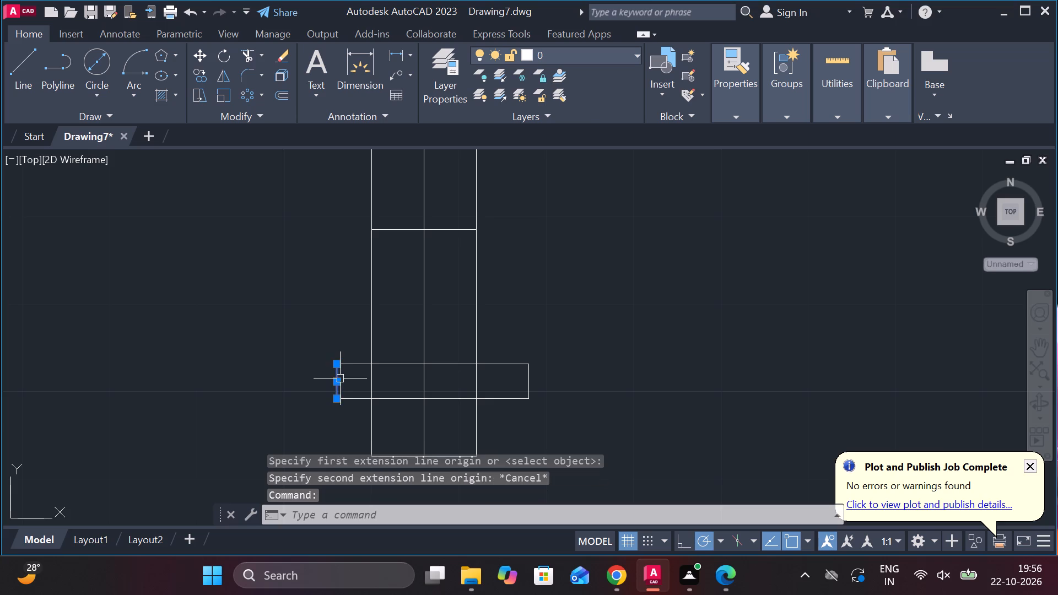
pyautogui.press('o')
pyautogui.press('Return')
pyautogui.press('Return')
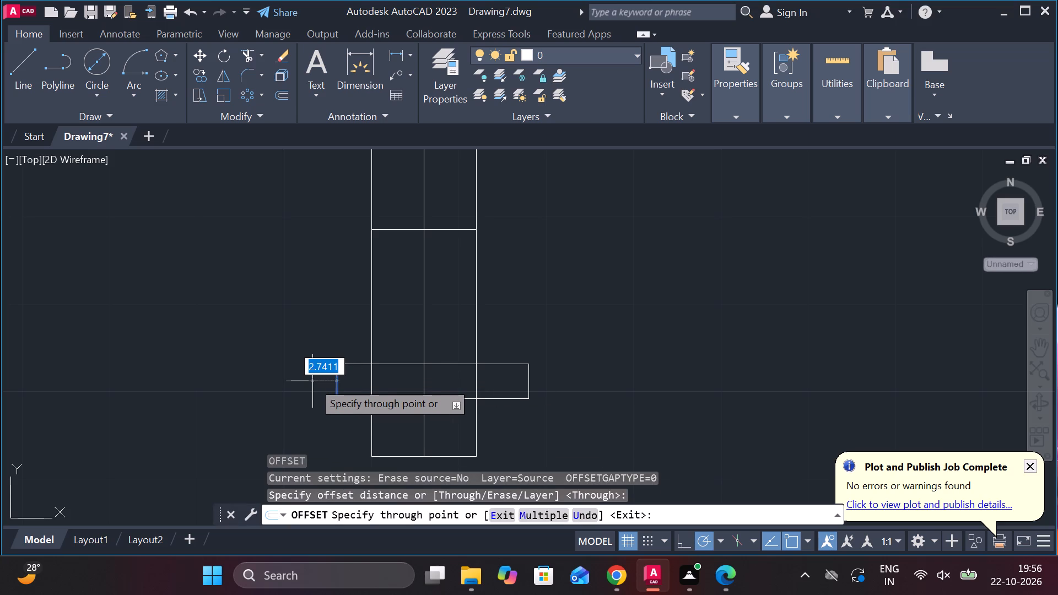
pyautogui.write('2')
pyautogui.press('space')
pyautogui.press('Escape')
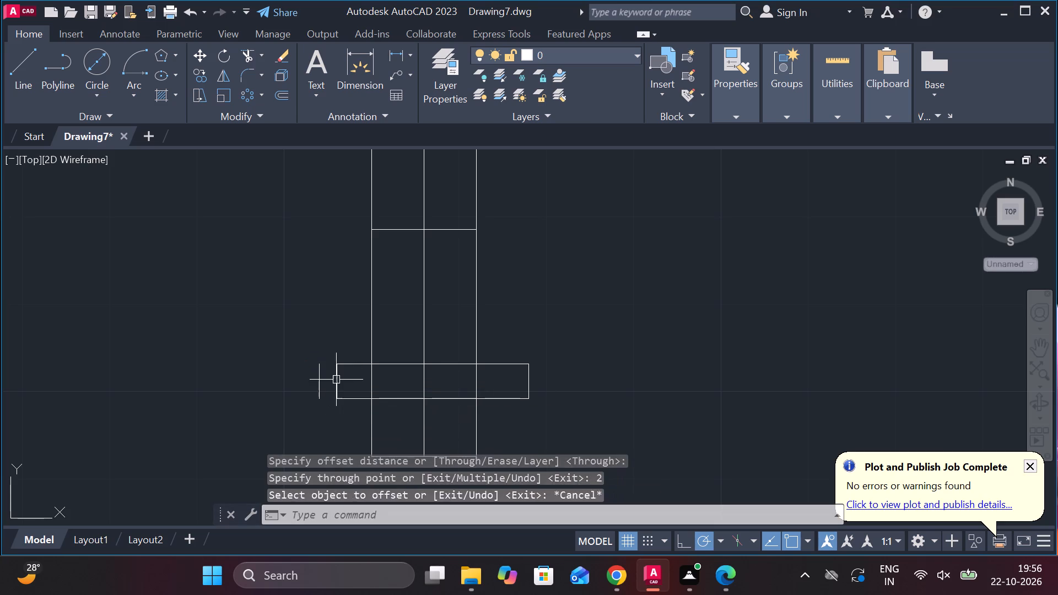
pyautogui.click(338, 380)
pyautogui.write('e')
pyautogui.press('space')
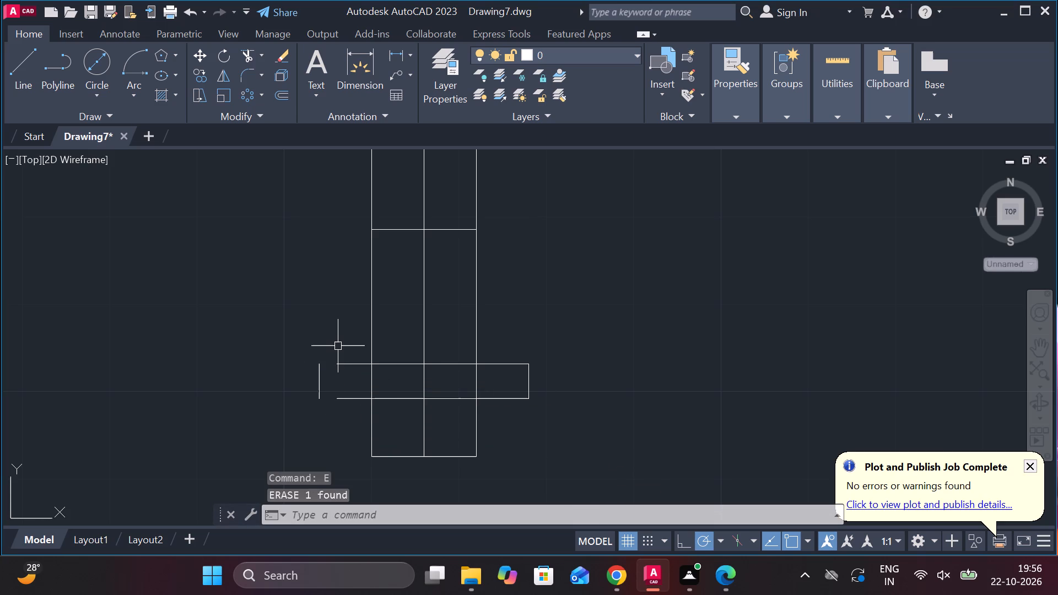
# Extend the crosspiece's top and bottom edges to the offset left end edge.
pyautogui.write('ex')
pyautogui.press('space')
pyautogui.click(354, 365)
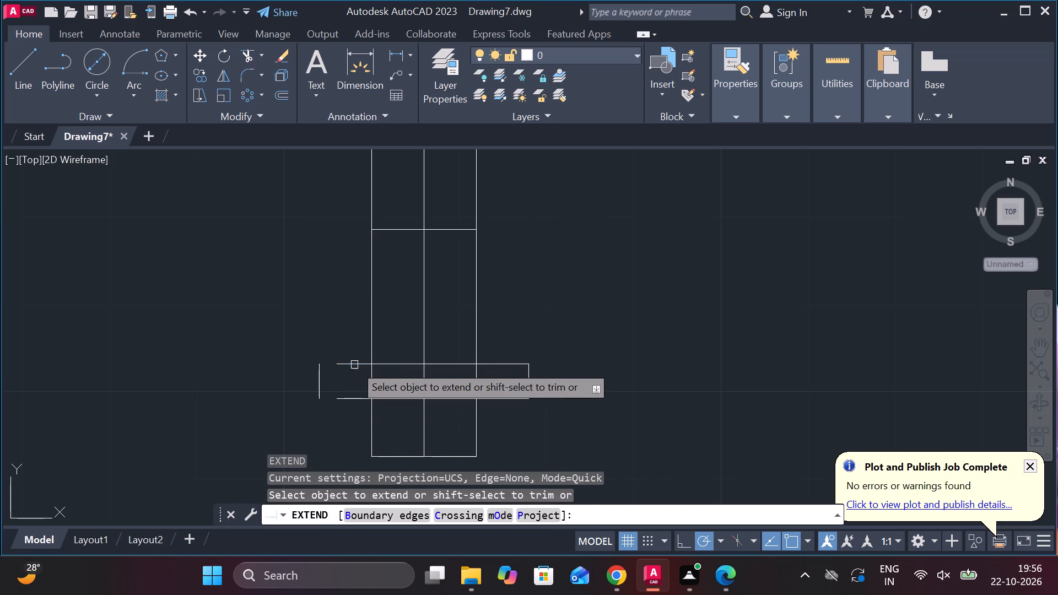
pyautogui.click(346, 396)
pyautogui.click(349, 364)
pyautogui.scroll(-3, 438, 360)
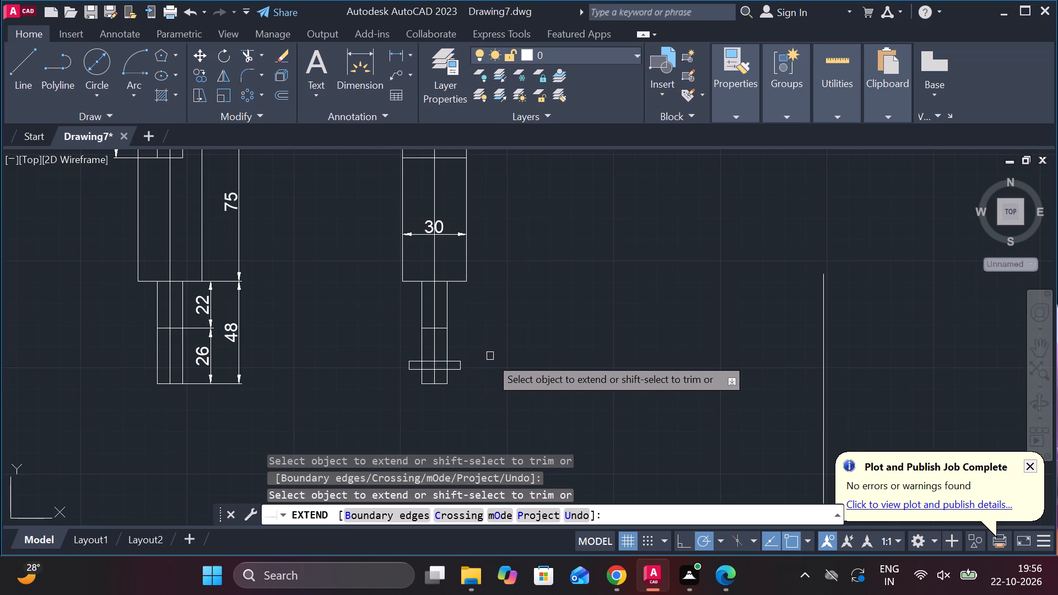
pyautogui.scroll(2, 489, 357)
pyautogui.moveTo(467, 359); pyautogui.dragTo(533, 333, button='middle')
pyautogui.scroll(1, 536, 338)
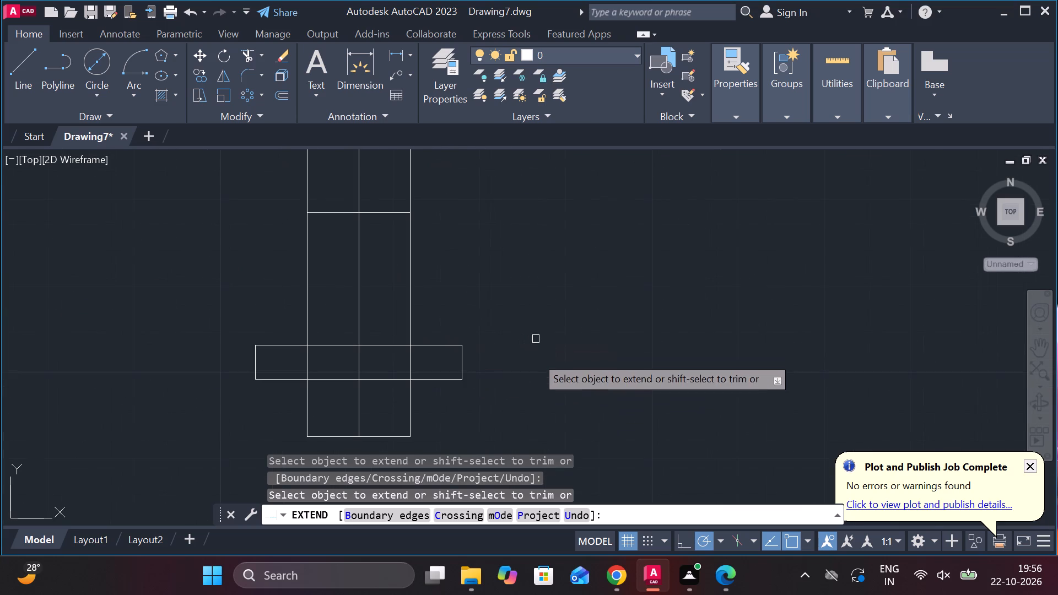
pyautogui.press('Escape')
# Move the crosspiece's bottom edge down by its midpoint along the stem's centerline, stopping above the stem's bottom edge.
pyautogui.click(438, 380)
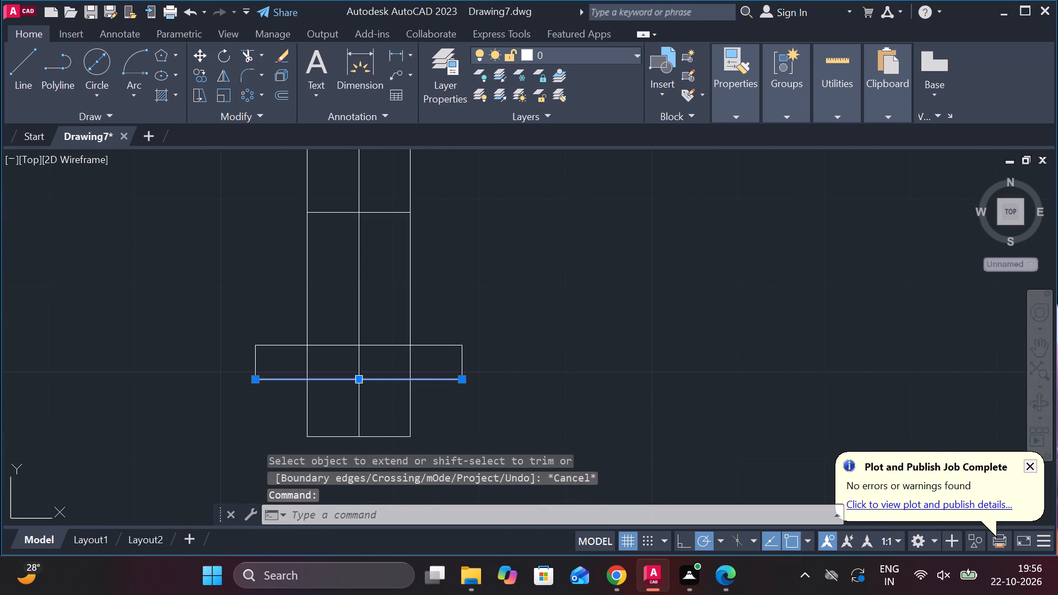
pyautogui.click(358, 382)
pyautogui.click(358, 407)
pyautogui.press('Escape')
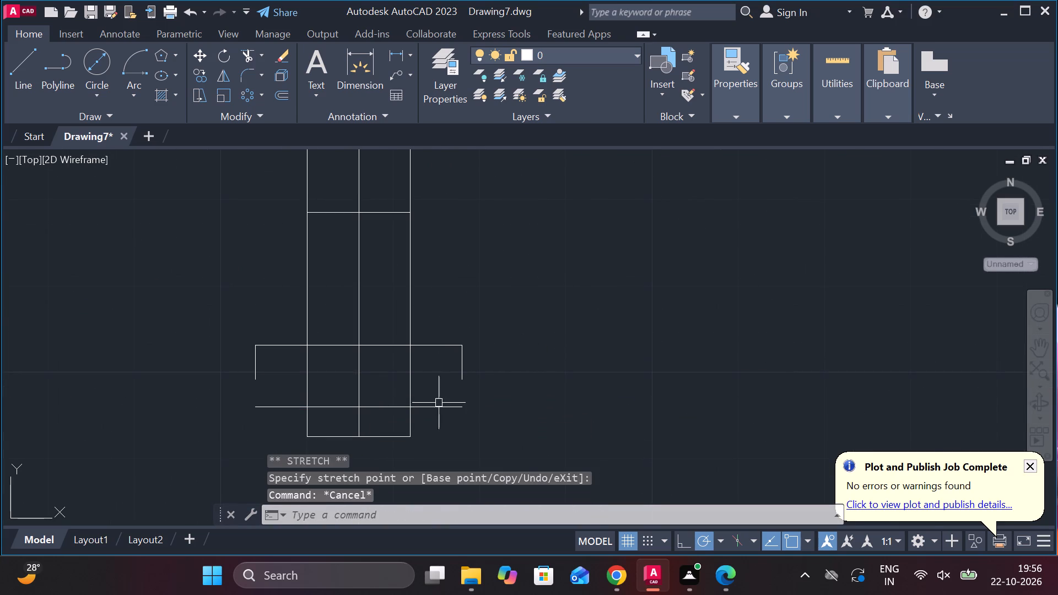
# Extend both end edges of the crosspiece down to its lowered bottom edge.
pyautogui.write('ex')
pyautogui.press('space')
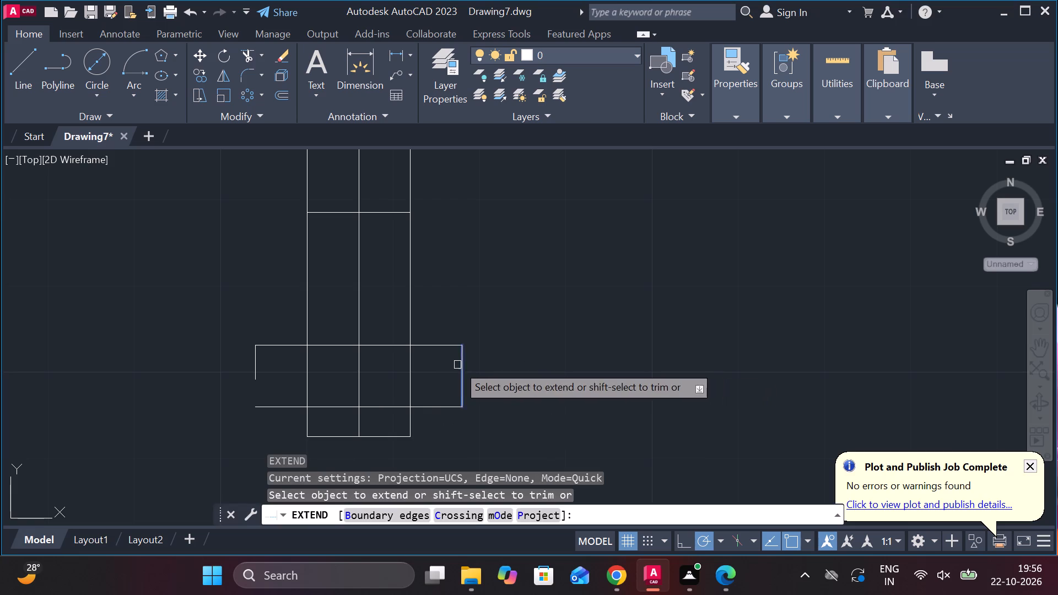
pyautogui.click(457, 365)
pyautogui.click(464, 361)
pyautogui.click(464, 364)
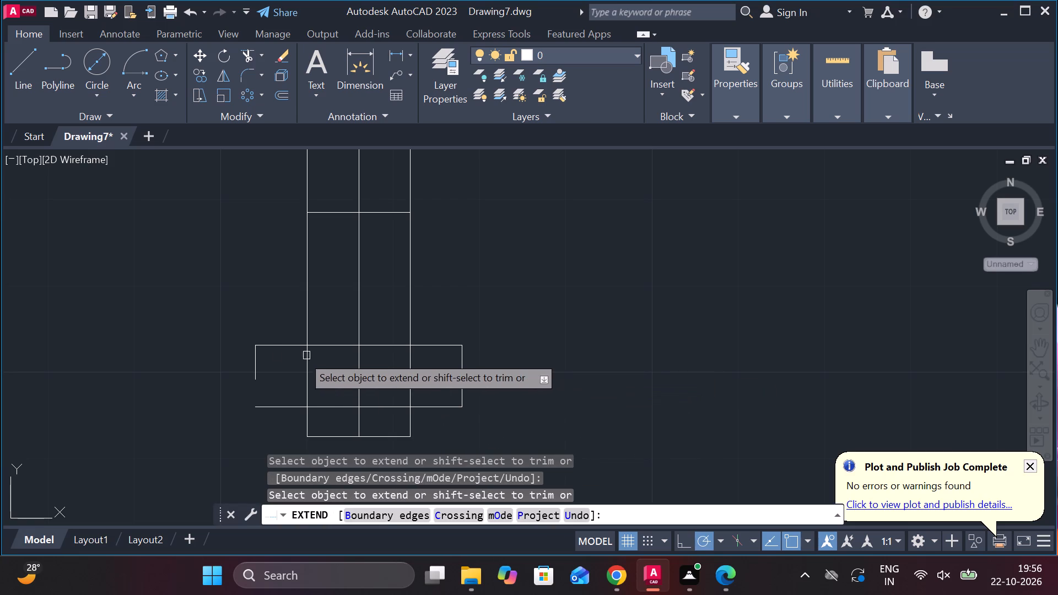
pyautogui.click(255, 372)
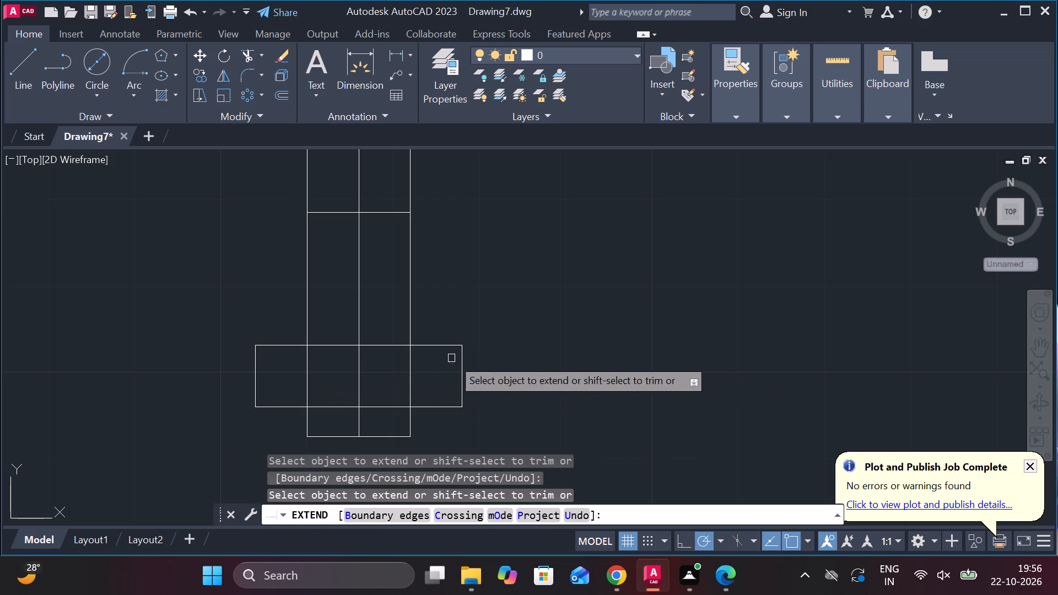
pyautogui.scroll(-1, 488, 347)
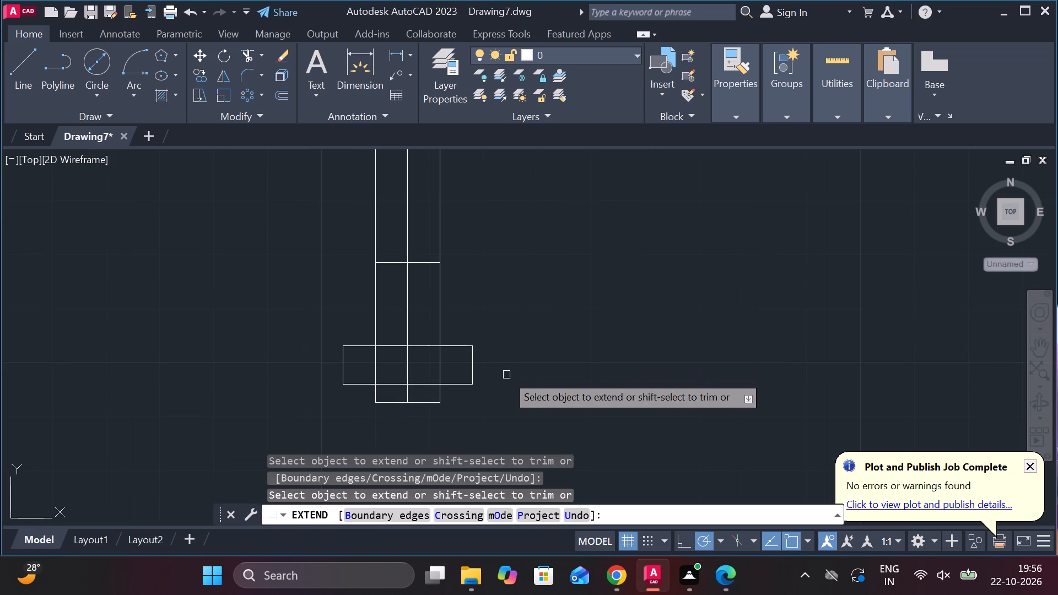
pyautogui.press('Escape')
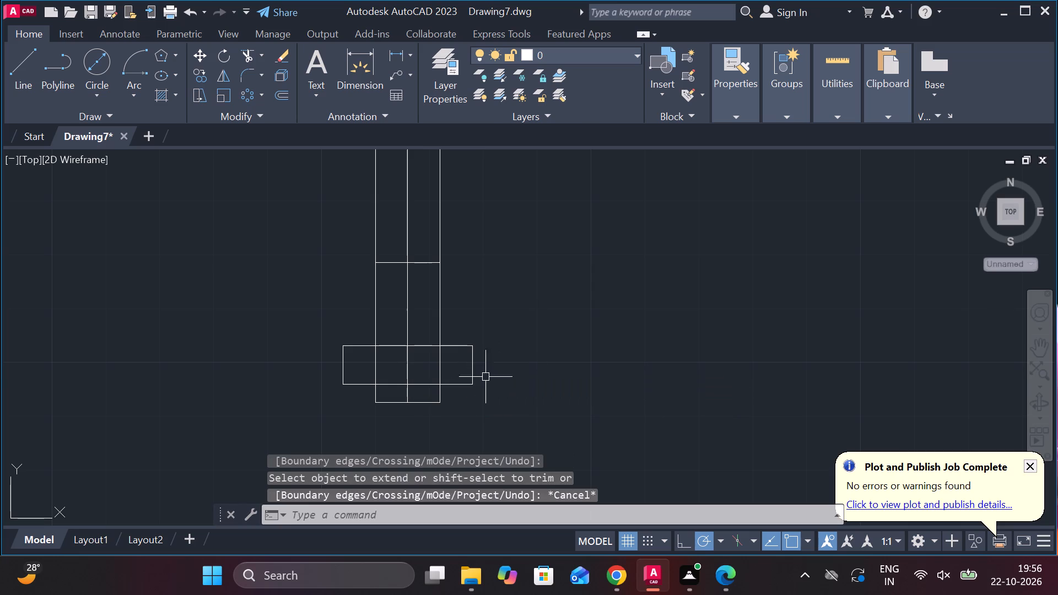
# Trim away the two stem side lines inside the crosspiece.
pyautogui.write('tr')
pyautogui.press('space')
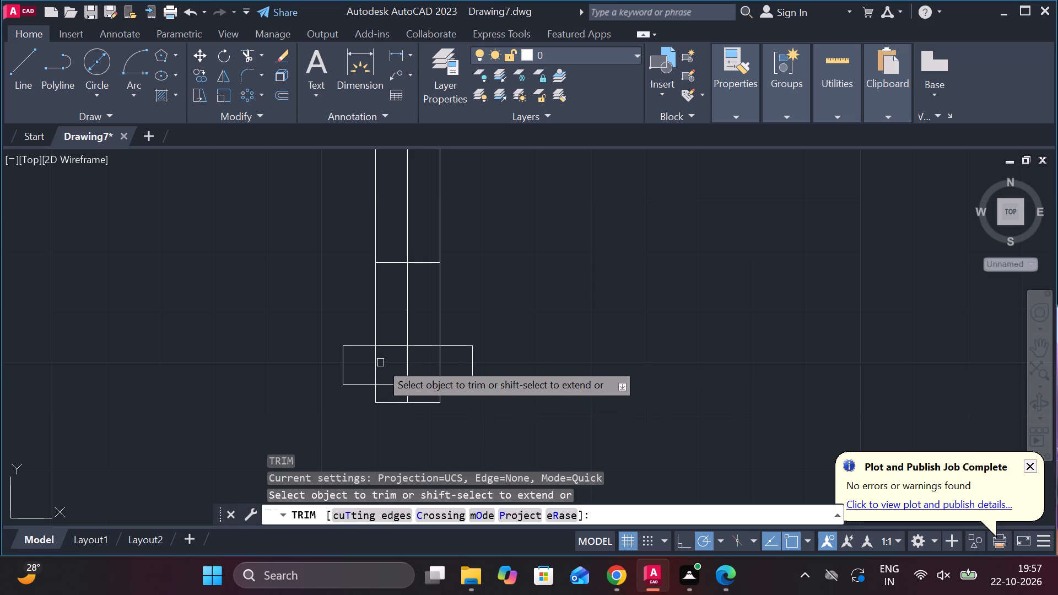
pyautogui.click(376, 360)
pyautogui.click(439, 366)
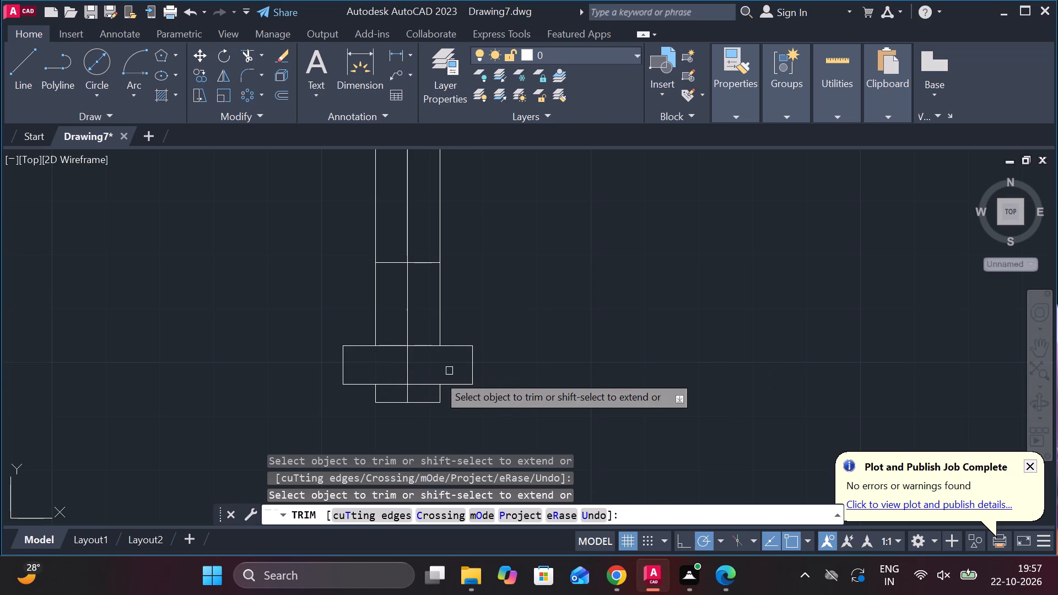
pyautogui.press('Escape')
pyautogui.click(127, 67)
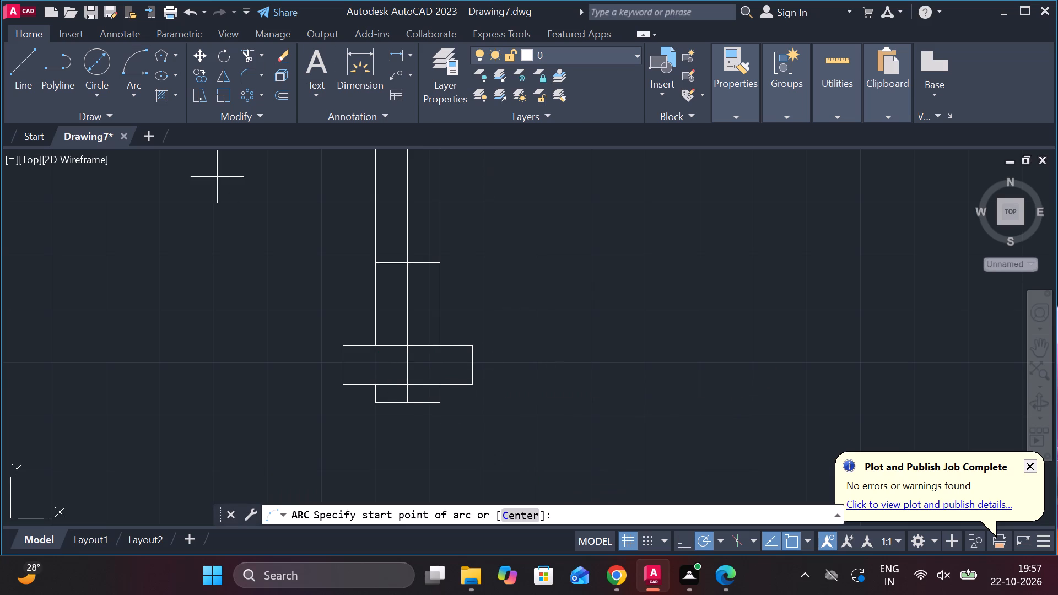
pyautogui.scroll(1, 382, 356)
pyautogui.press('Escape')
# Join the three collinear segments of the crosspiece's top edge into one line.
pyautogui.click(450, 337)
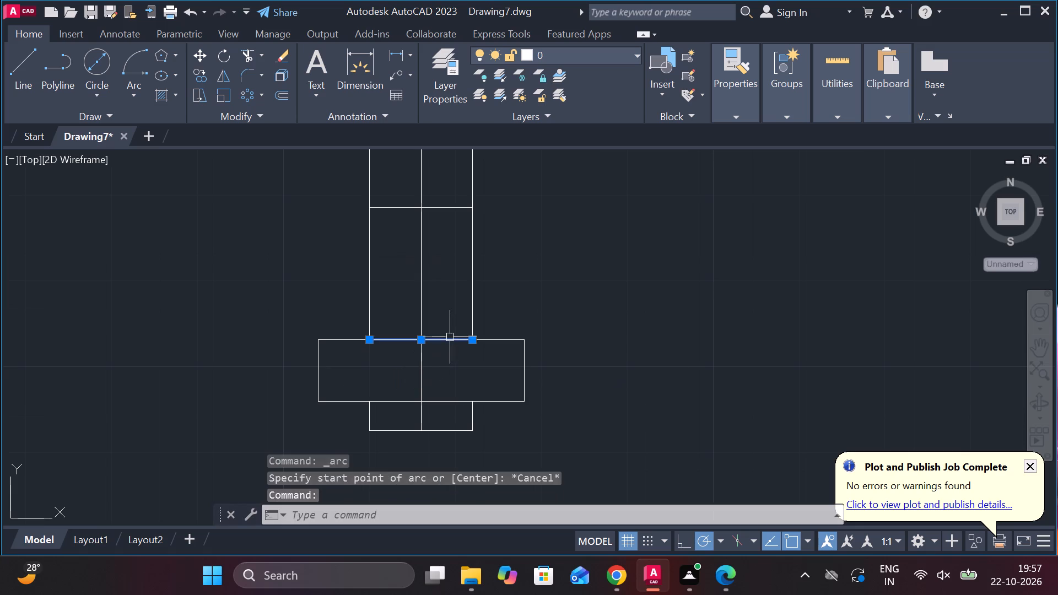
pyautogui.press('Escape')
pyautogui.click(495, 339)
pyautogui.click(422, 344)
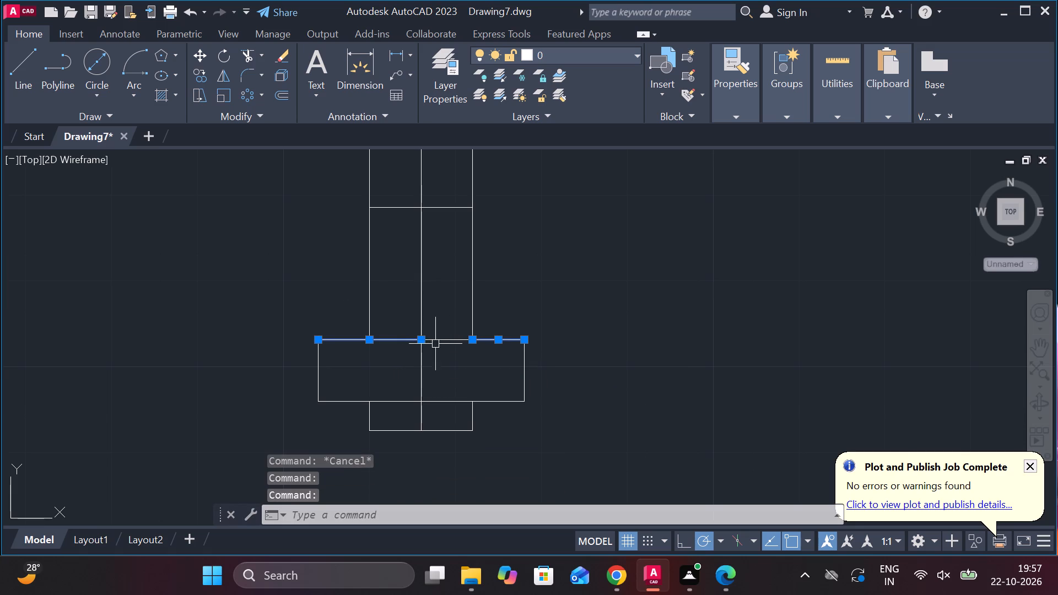
pyautogui.click(436, 344)
pyautogui.click(444, 343)
pyautogui.press('j')
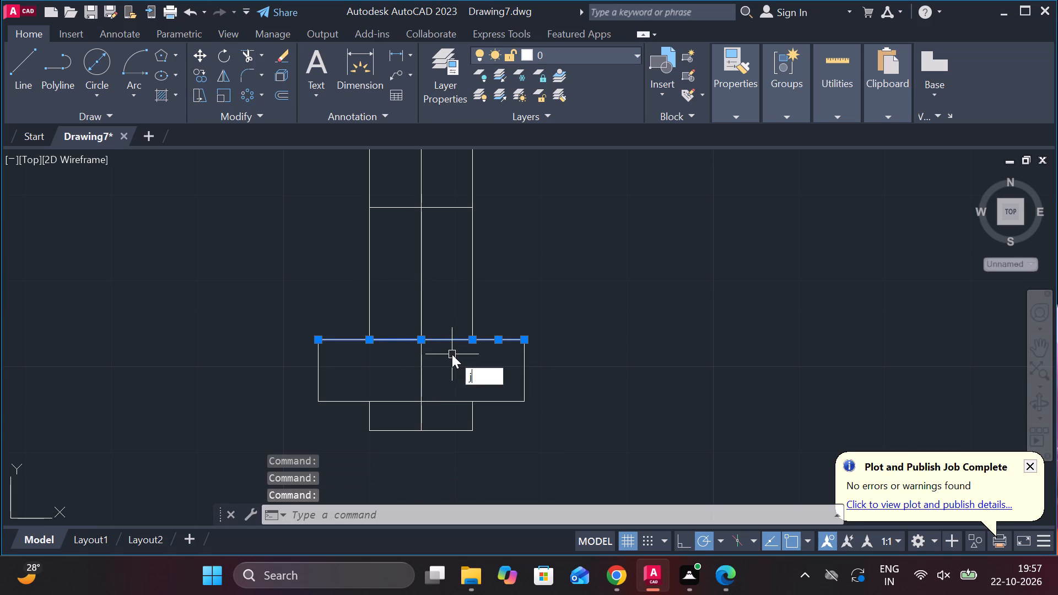
pyautogui.press('Return')
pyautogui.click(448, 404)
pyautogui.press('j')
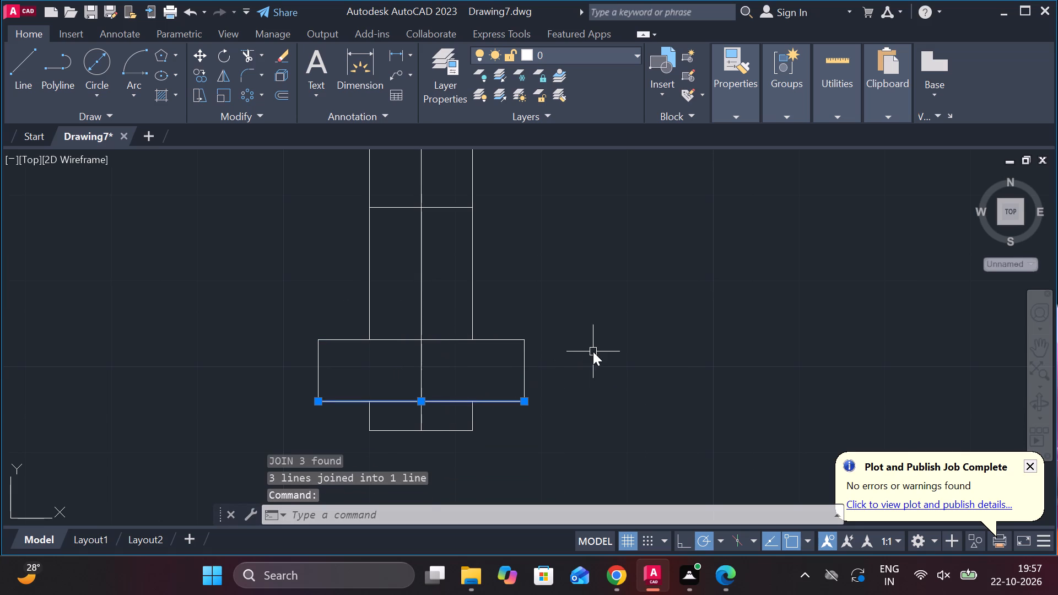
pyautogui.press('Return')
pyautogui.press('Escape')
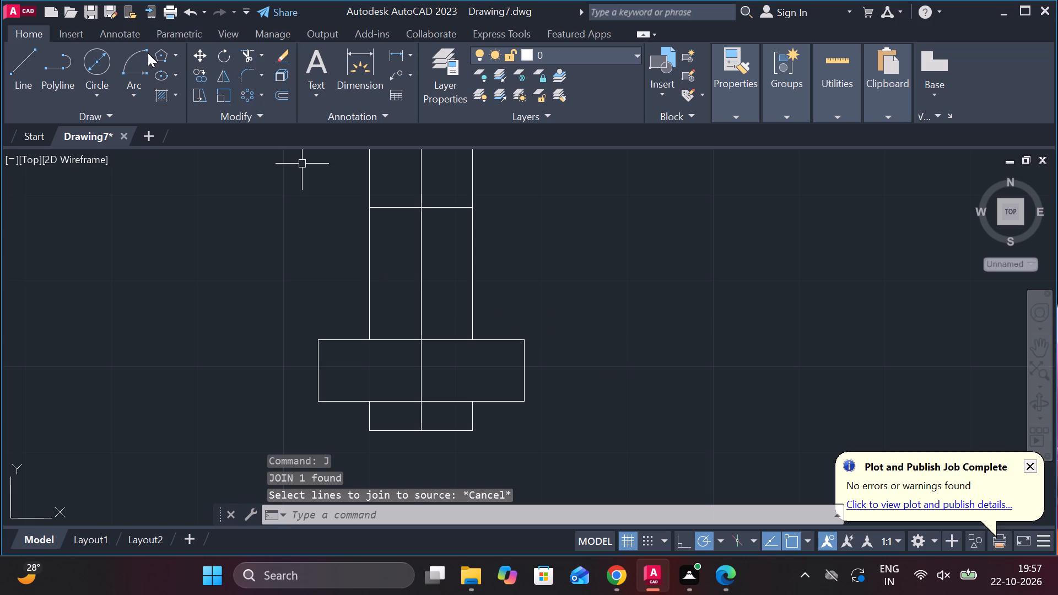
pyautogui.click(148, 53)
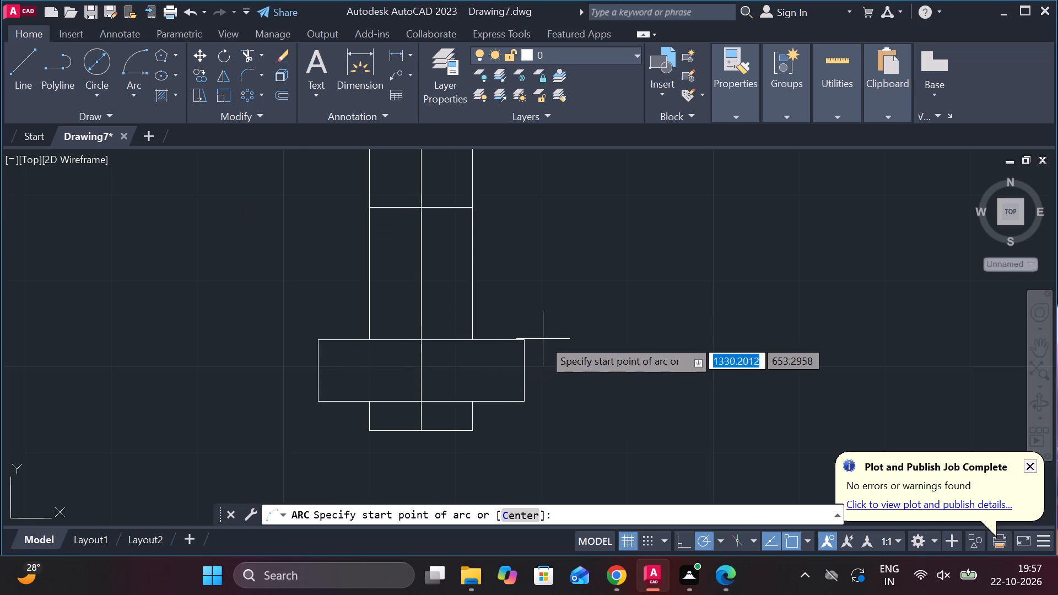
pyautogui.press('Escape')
# Offset the crosspiece's top and bottom edges inward by 1.
pyautogui.click(483, 342)
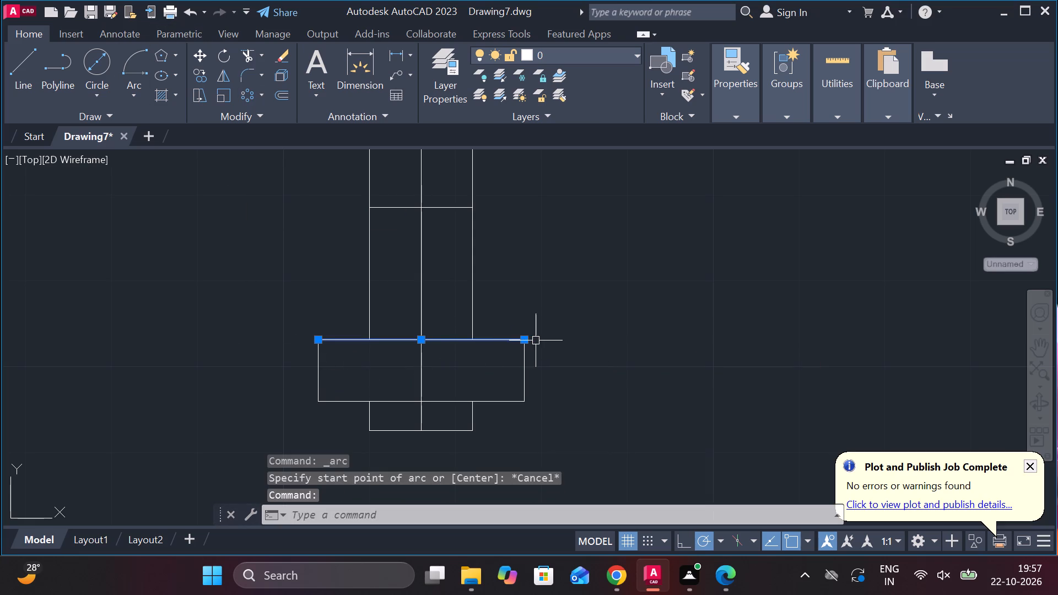
pyautogui.press('o')
pyautogui.press('Return')
pyautogui.press('Return')
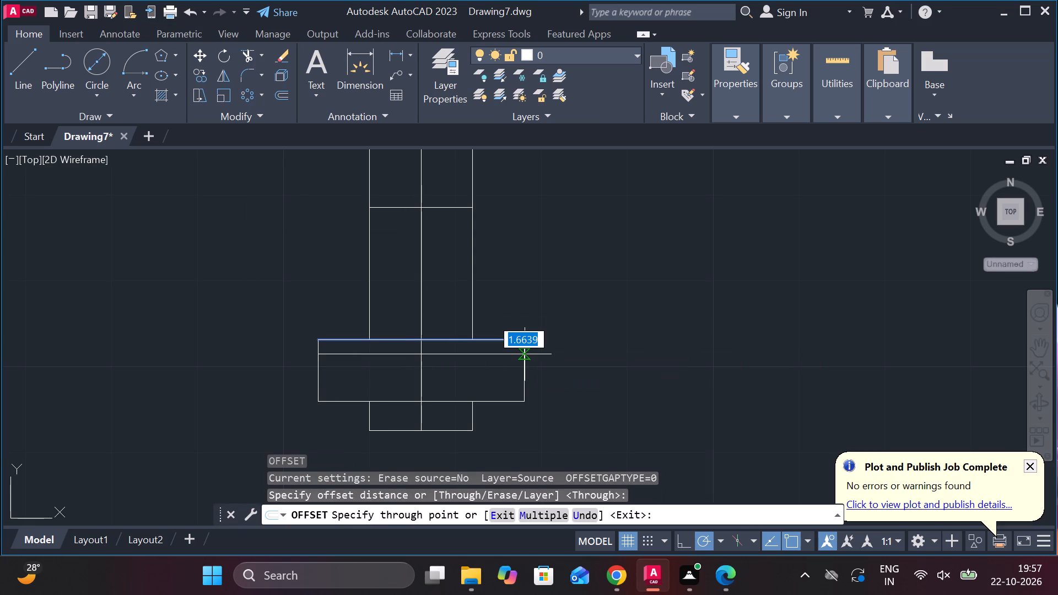
pyautogui.write('1')
pyautogui.press('space')
pyautogui.click(497, 400)
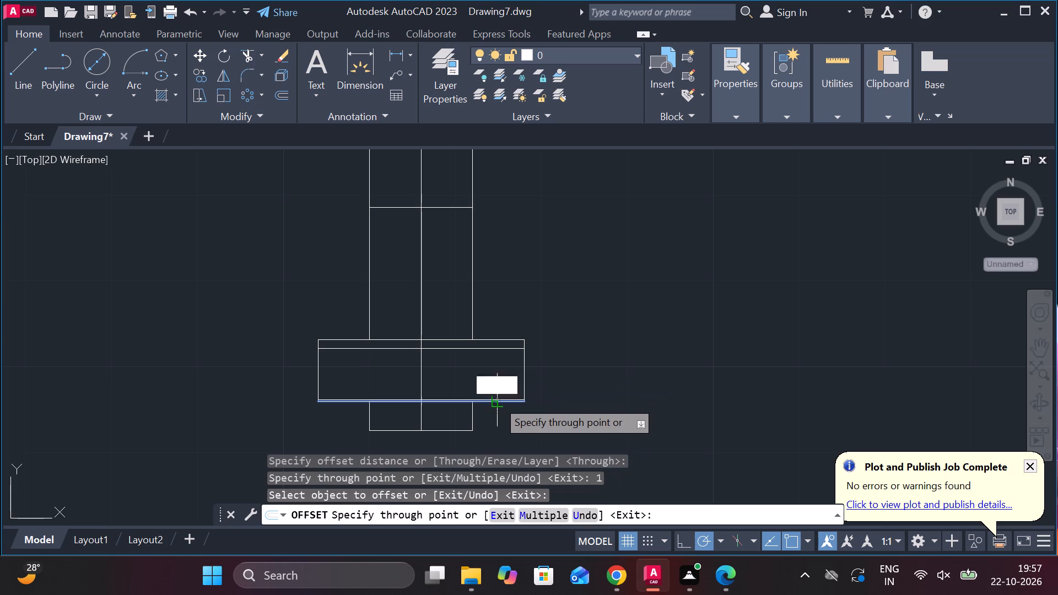
pyautogui.write('1')
pyautogui.press('space')
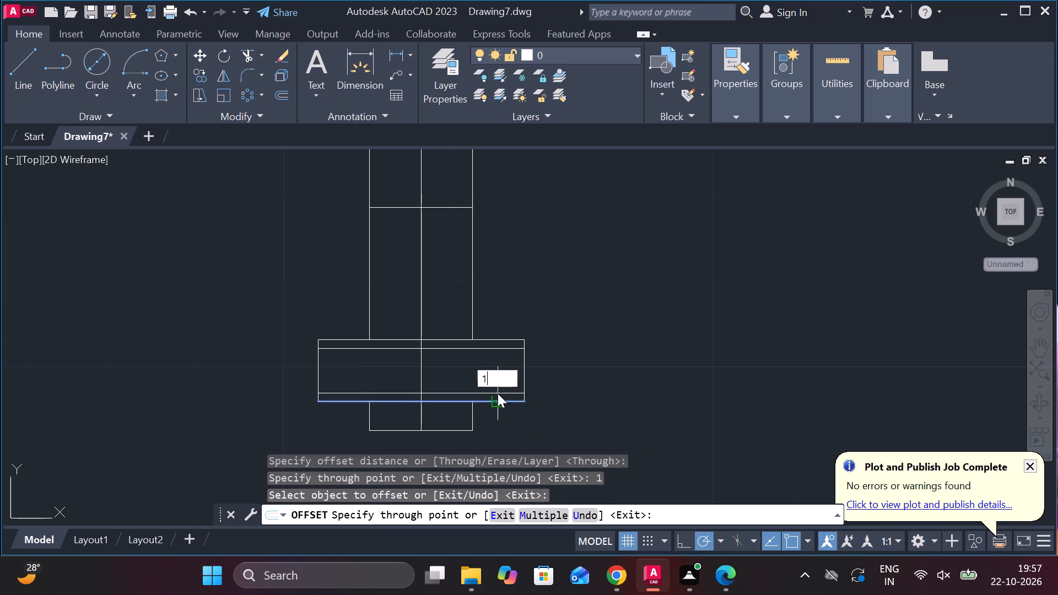
pyautogui.press('Escape')
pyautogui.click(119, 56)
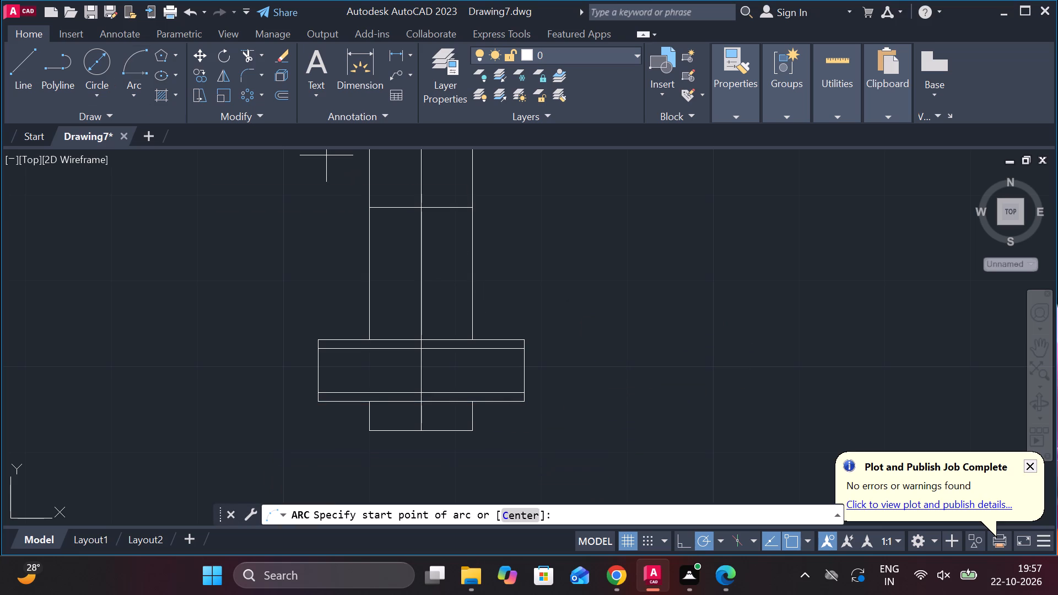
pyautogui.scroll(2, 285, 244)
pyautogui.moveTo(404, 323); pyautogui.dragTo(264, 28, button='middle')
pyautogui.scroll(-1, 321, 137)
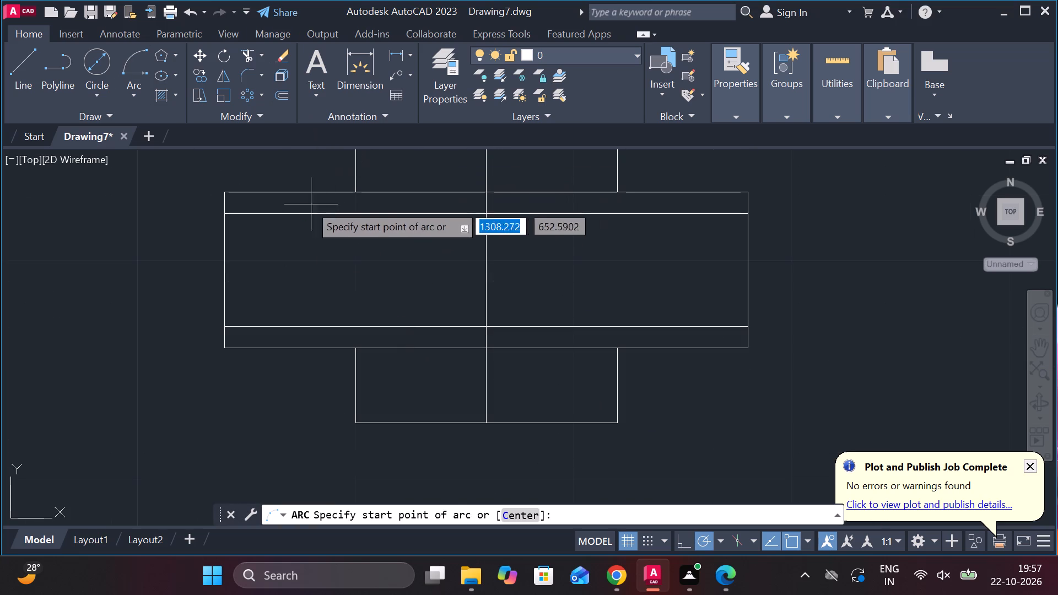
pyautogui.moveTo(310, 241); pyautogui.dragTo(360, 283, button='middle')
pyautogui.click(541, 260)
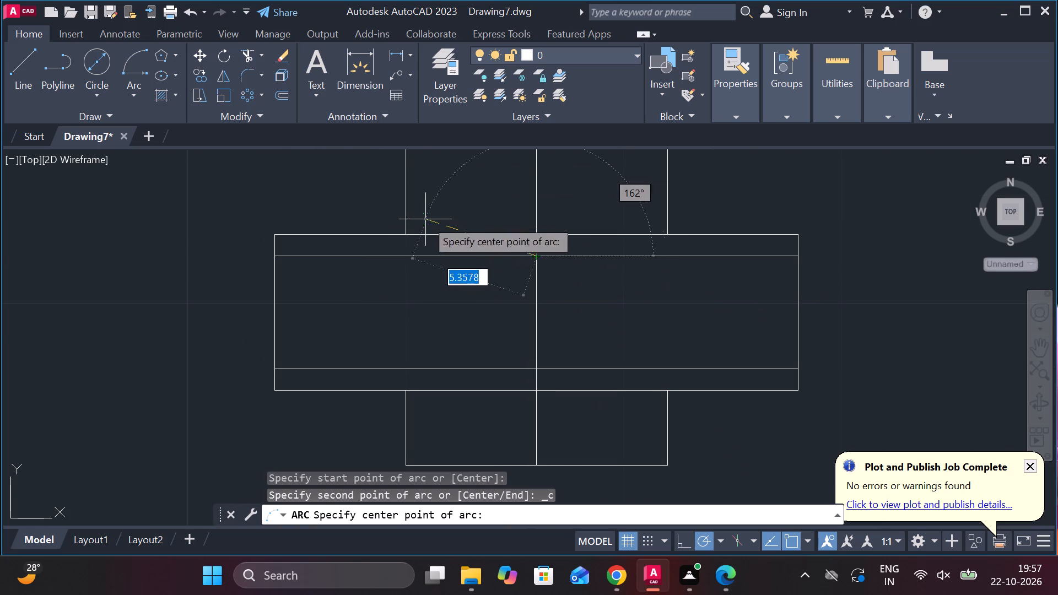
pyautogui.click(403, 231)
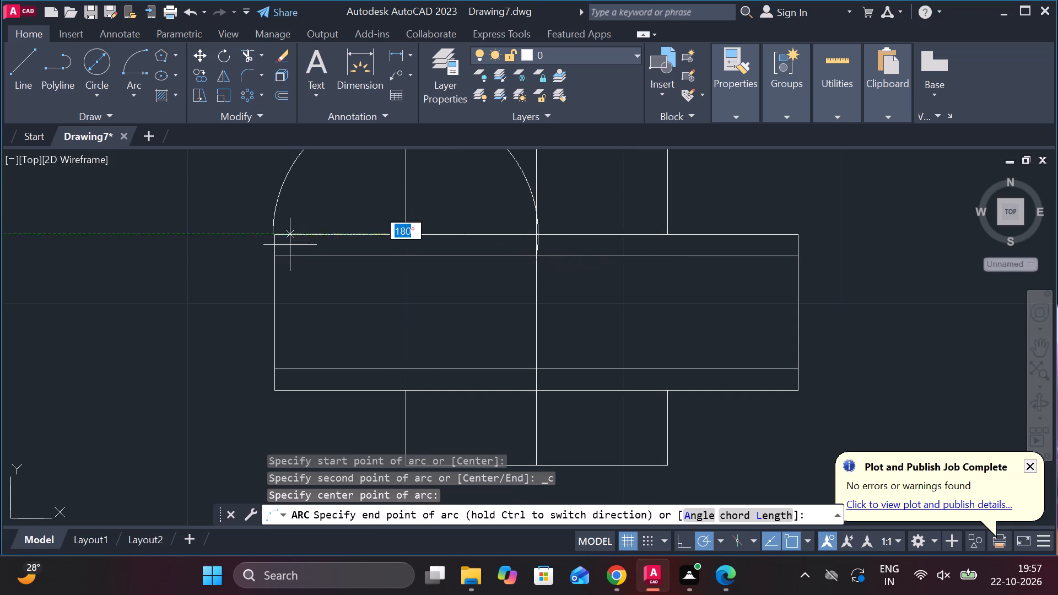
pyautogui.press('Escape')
# Draw two three-point arcs side by side between the upper offset line and the crosspiece's top edge, meeting at the centerline.
pyautogui.press('space')
pyautogui.click(277, 255)
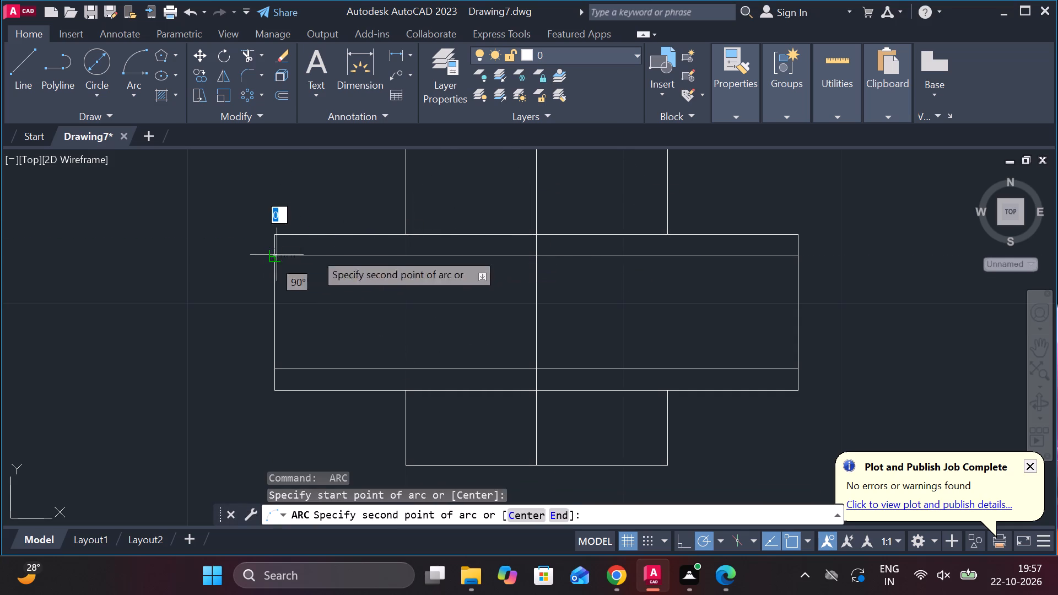
pyautogui.moveTo(406, 239); pyautogui.dragTo(411, 240)
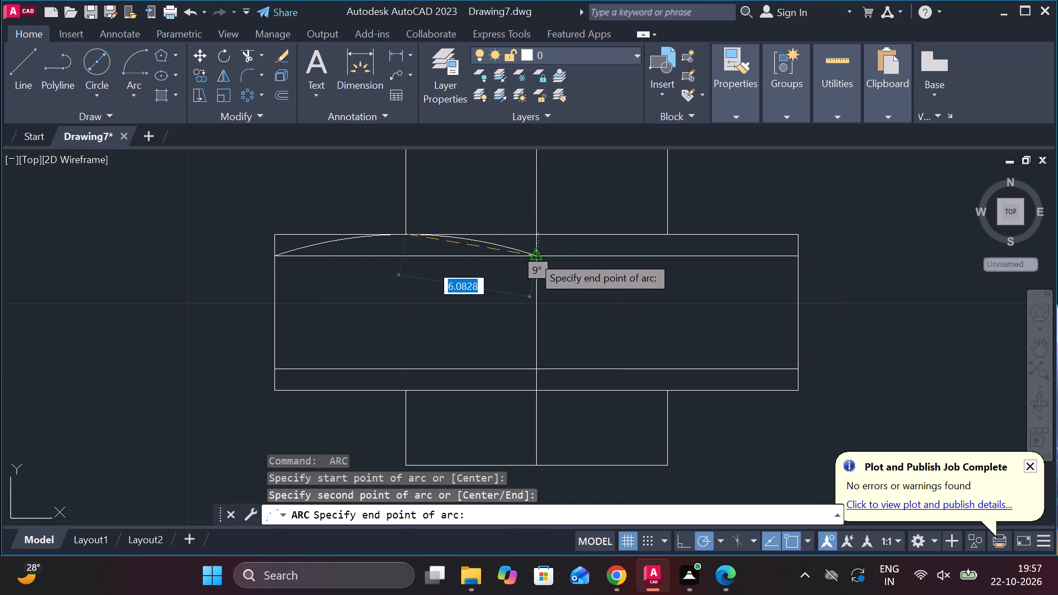
pyautogui.click(532, 256)
pyautogui.press('space')
pyautogui.click(546, 253)
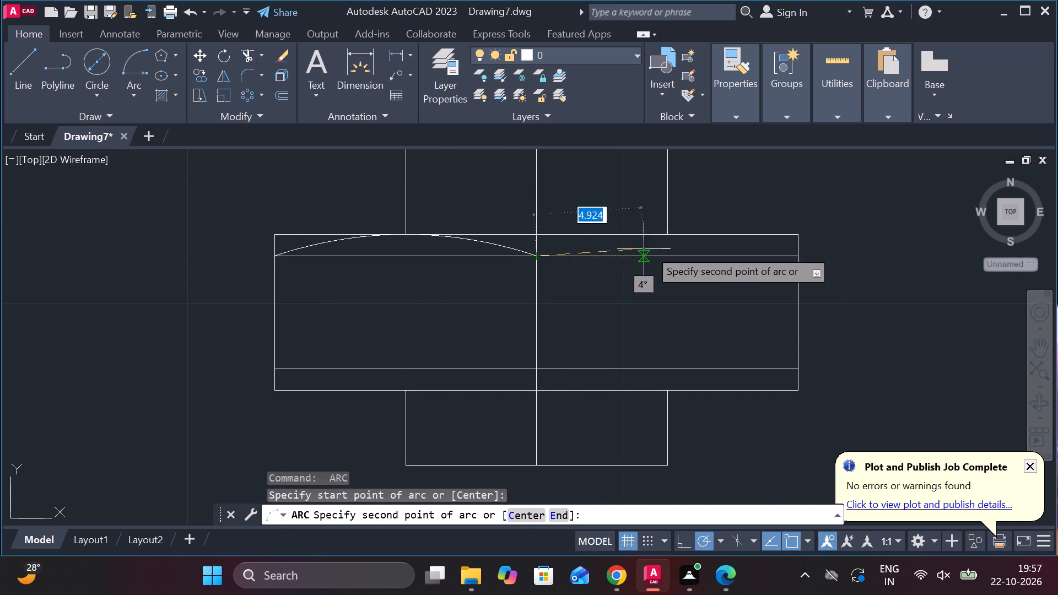
pyautogui.click(672, 239)
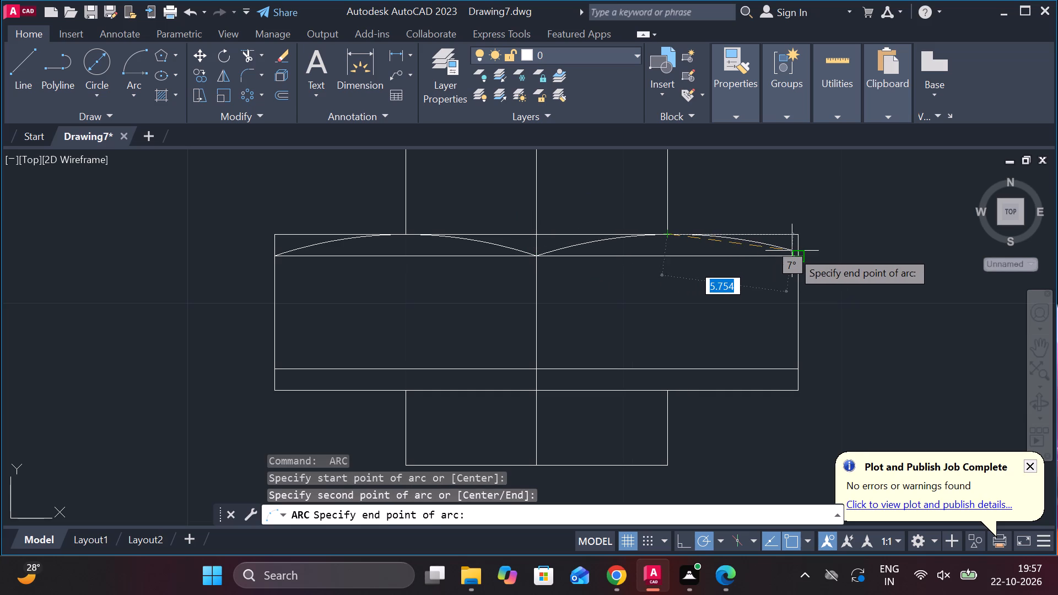
pyautogui.click(792, 251)
pyautogui.moveTo(815, 266); pyautogui.dragTo(806, 266, button='middle')
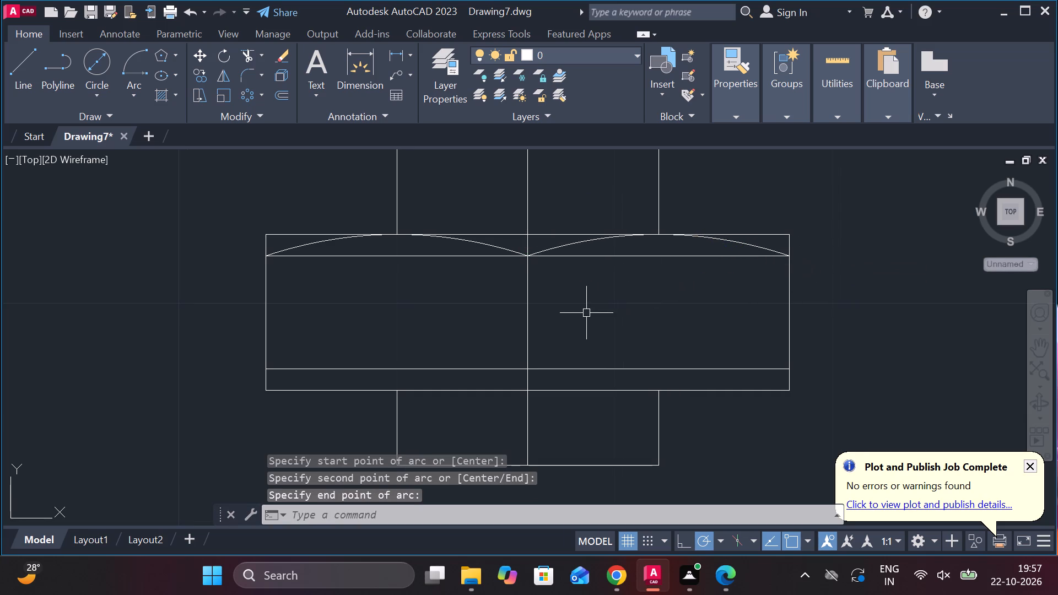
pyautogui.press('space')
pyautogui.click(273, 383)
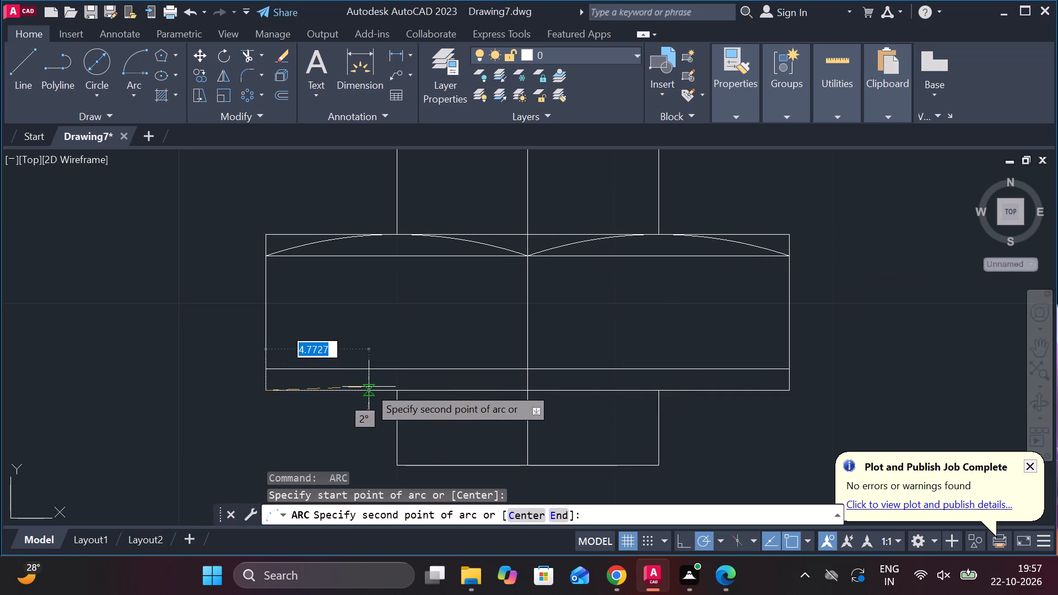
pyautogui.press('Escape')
# Draw two three-point arcs side by side between the lower offset line and the crosspiece's bottom edge, meeting at the centerline.
pyautogui.press('space')
pyautogui.click(274, 370)
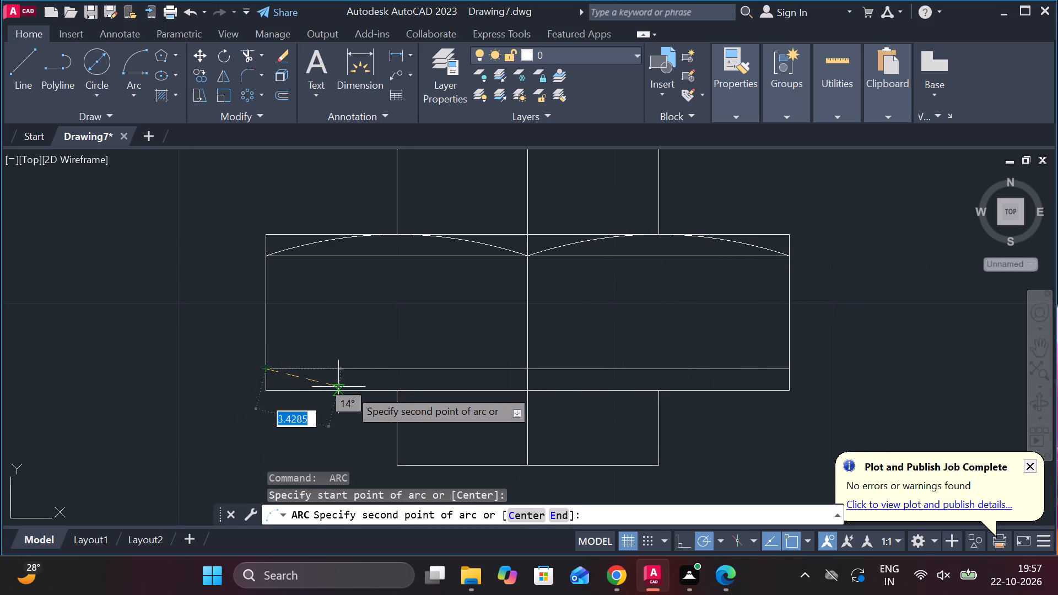
pyautogui.click(406, 392)
pyautogui.click(532, 372)
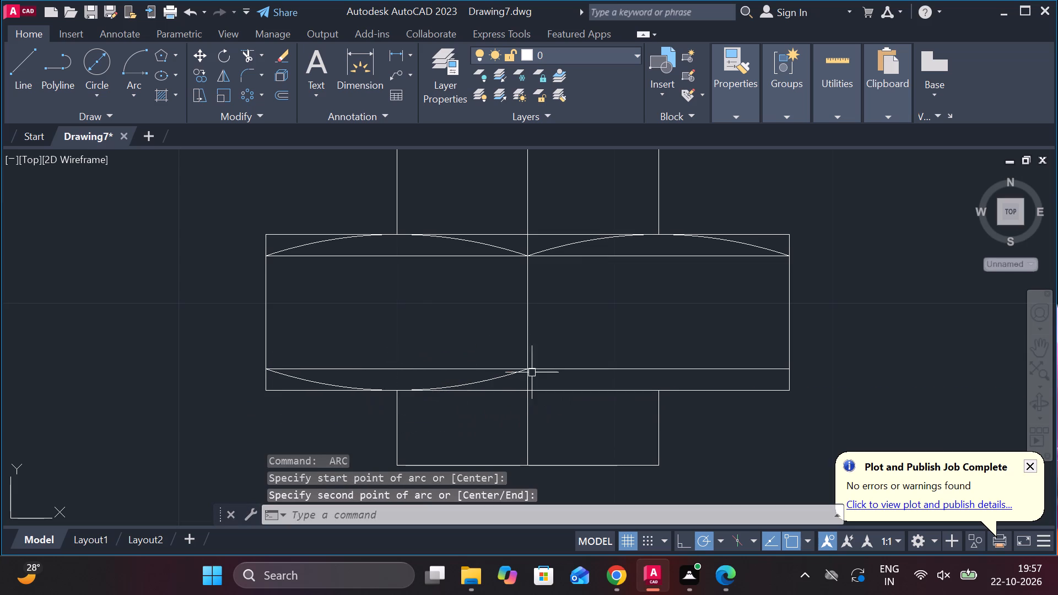
pyautogui.press('space')
pyautogui.click(525, 372)
pyautogui.click(663, 388)
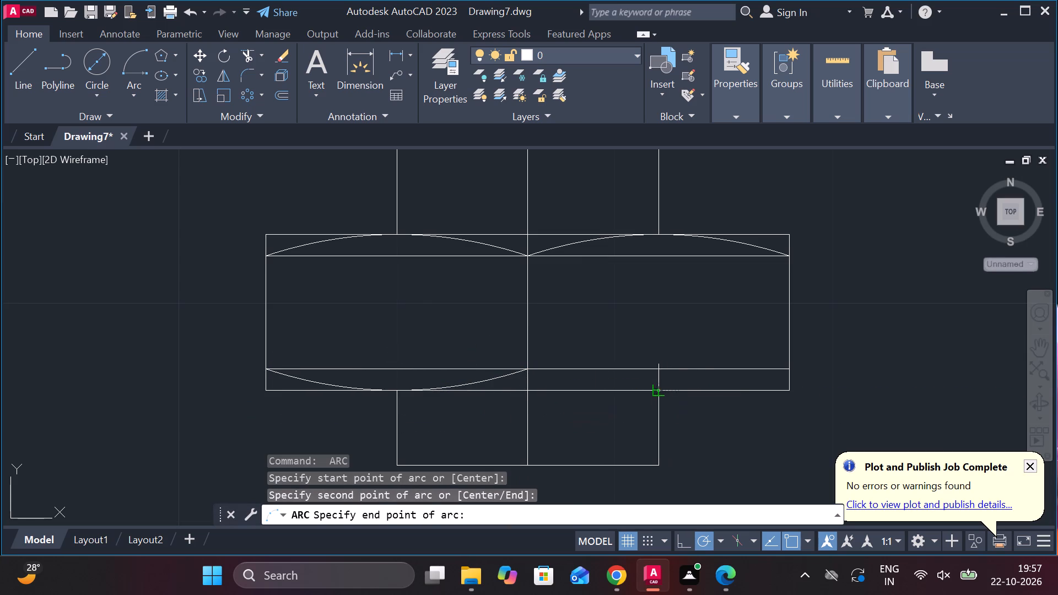
pyautogui.click(784, 369)
pyautogui.scroll(-3, 822, 339)
pyautogui.moveTo(849, 351); pyautogui.dragTo(679, 336, button='middle')
pyautogui.press('Escape')
# Trim away the crosspiece's four square corners outside the arcs.
pyautogui.scroll(2, 557, 316)
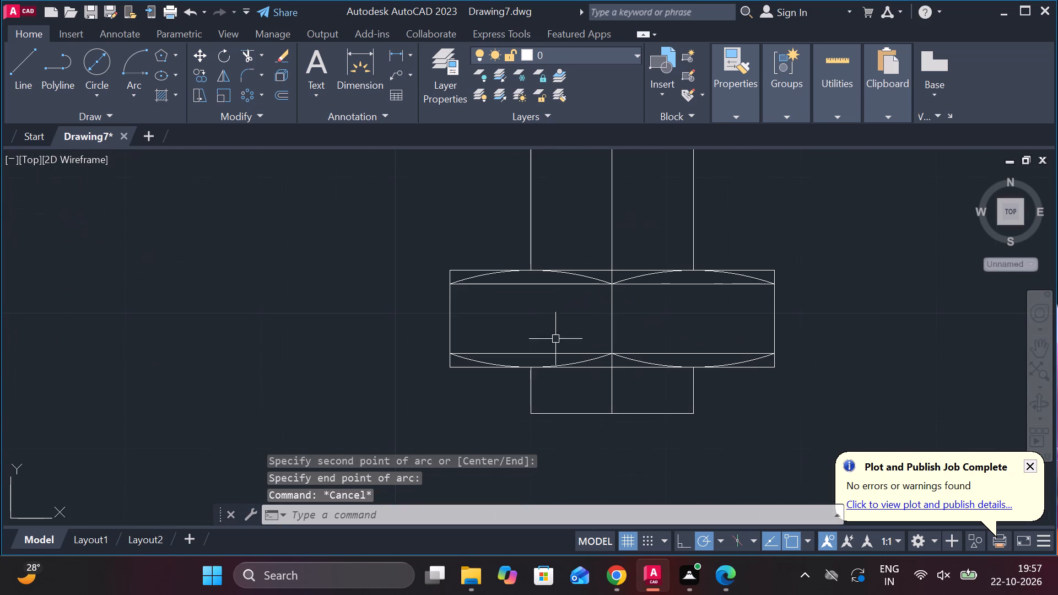
pyautogui.write('tr')
pyautogui.press('space')
pyautogui.click(460, 268)
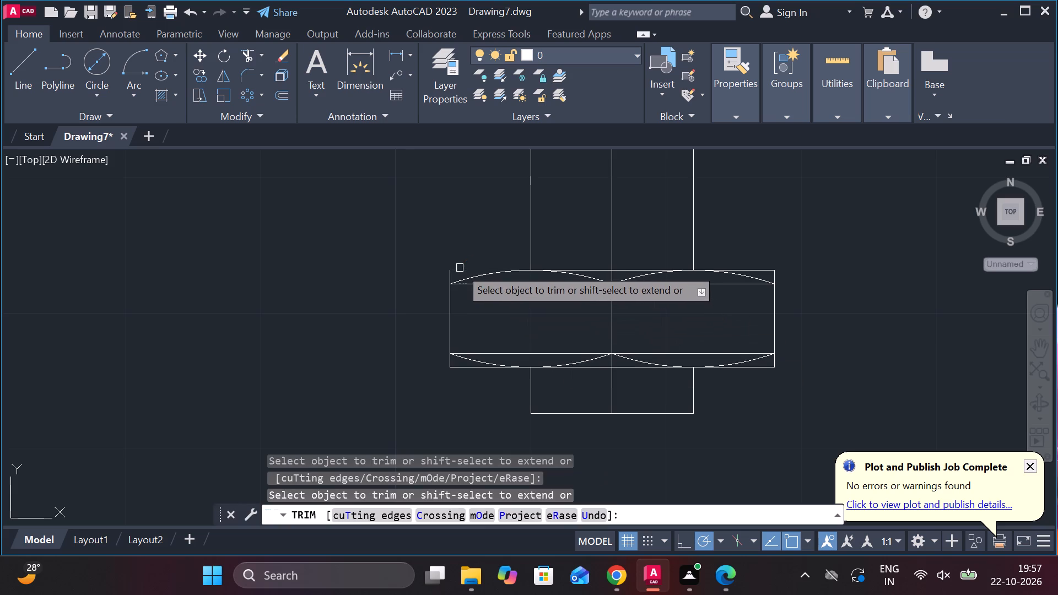
pyautogui.click(451, 269)
pyautogui.click(768, 273)
pyautogui.click(776, 278)
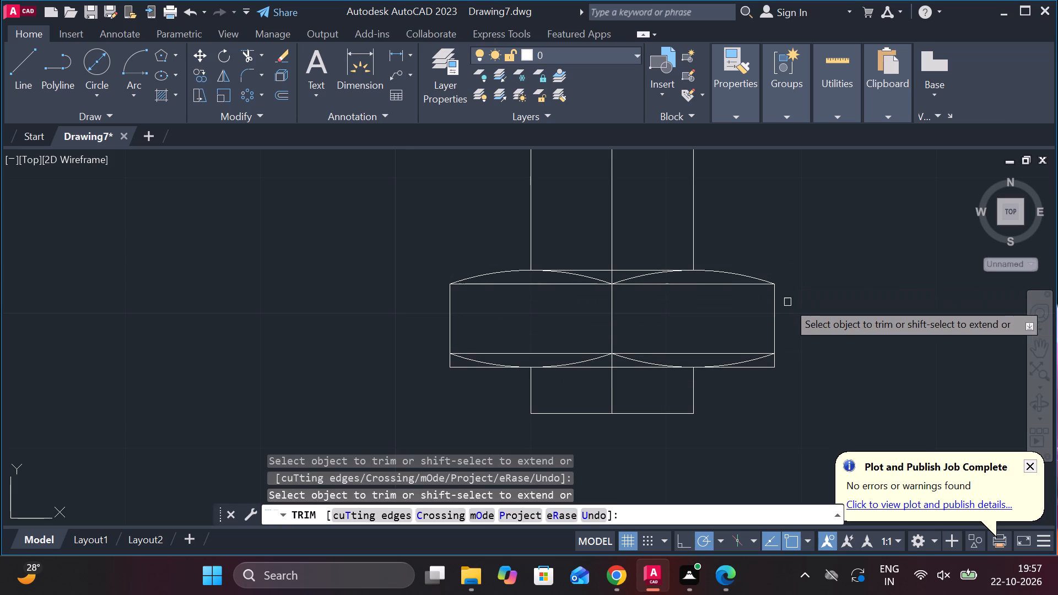
pyautogui.click(771, 370)
pyautogui.click(770, 369)
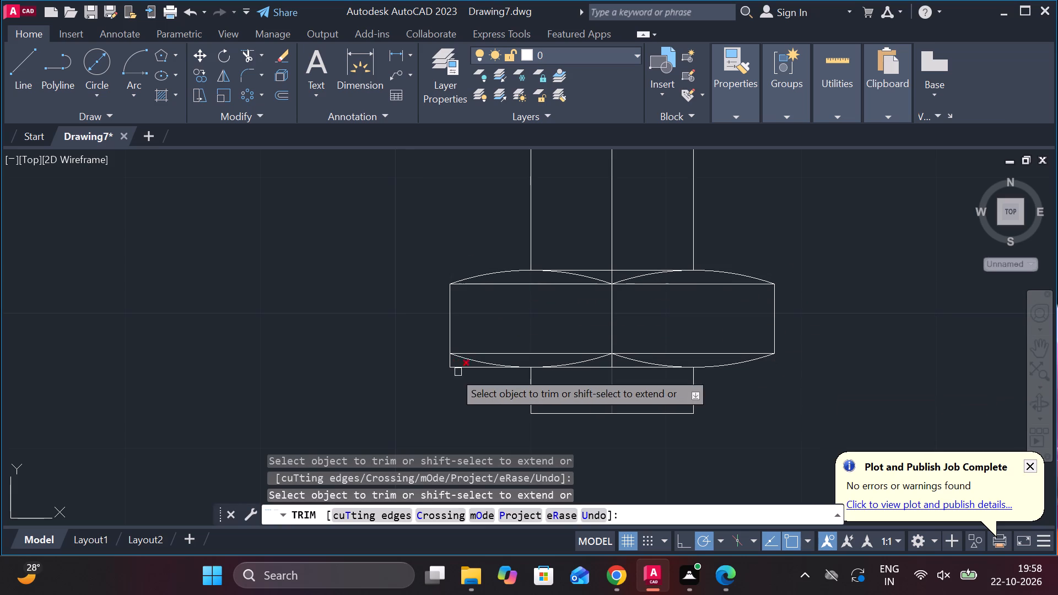
pyautogui.click(445, 366)
pyautogui.click(458, 366)
pyautogui.click(456, 366)
pyautogui.scroll(-2, 449, 377)
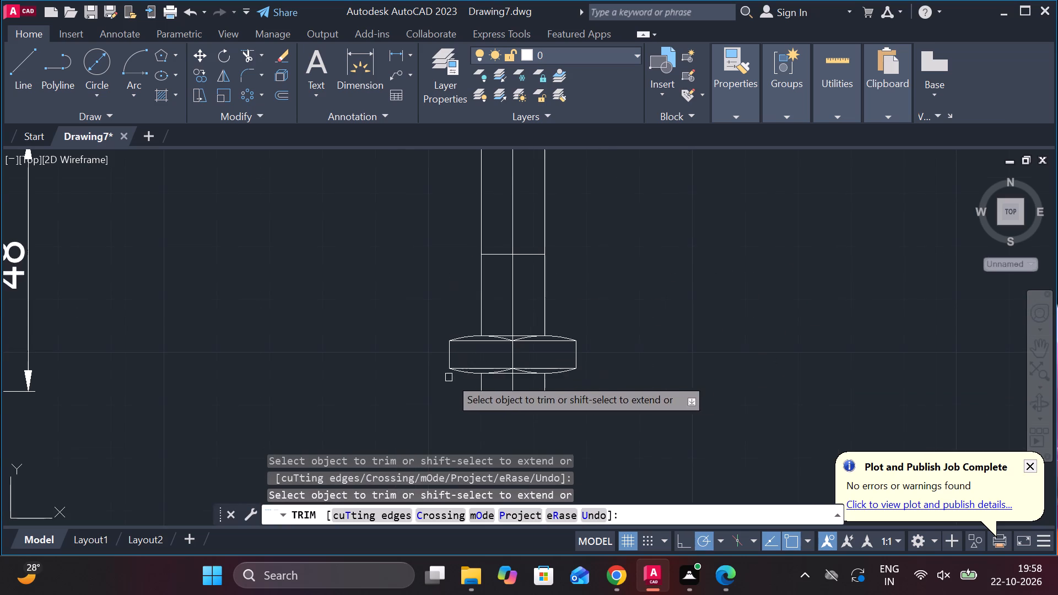
pyautogui.scroll(-2, 720, 327)
pyautogui.moveTo(710, 315); pyautogui.dragTo(530, 360, button='middle')
pyautogui.moveTo(569, 297); pyautogui.dragTo(395, 406, button='middle')
pyautogui.moveTo(392, 328); pyautogui.dragTo(430, 295, button='middle')
pyautogui.press('Escape')
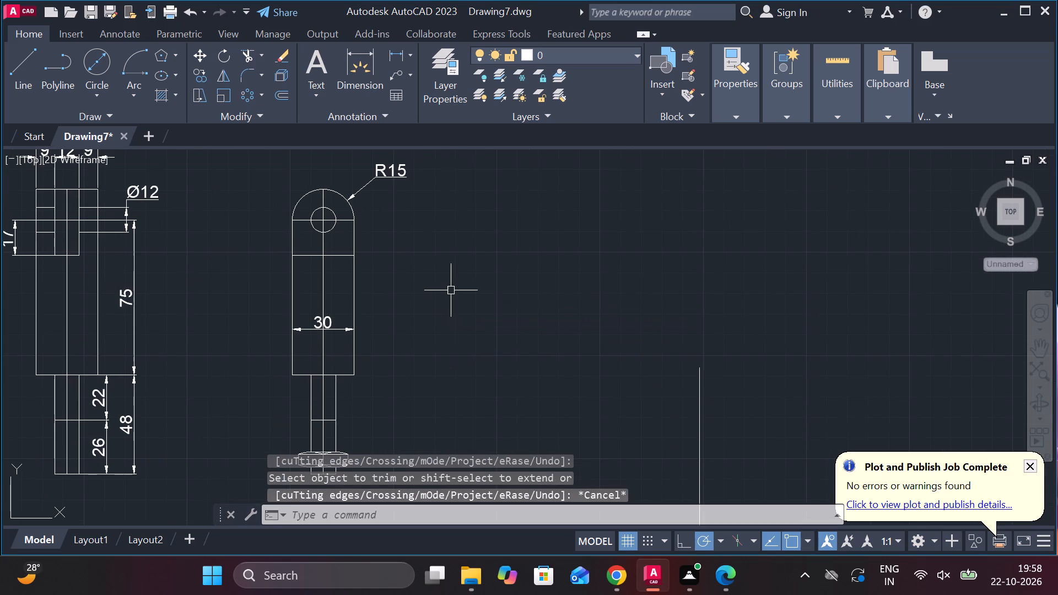
# Copy the nut-shaped crosspiece from the R15 view's stem onto the other view's stem at the same height, centred on the centerline.
pyautogui.scroll(-1, 433, 298)
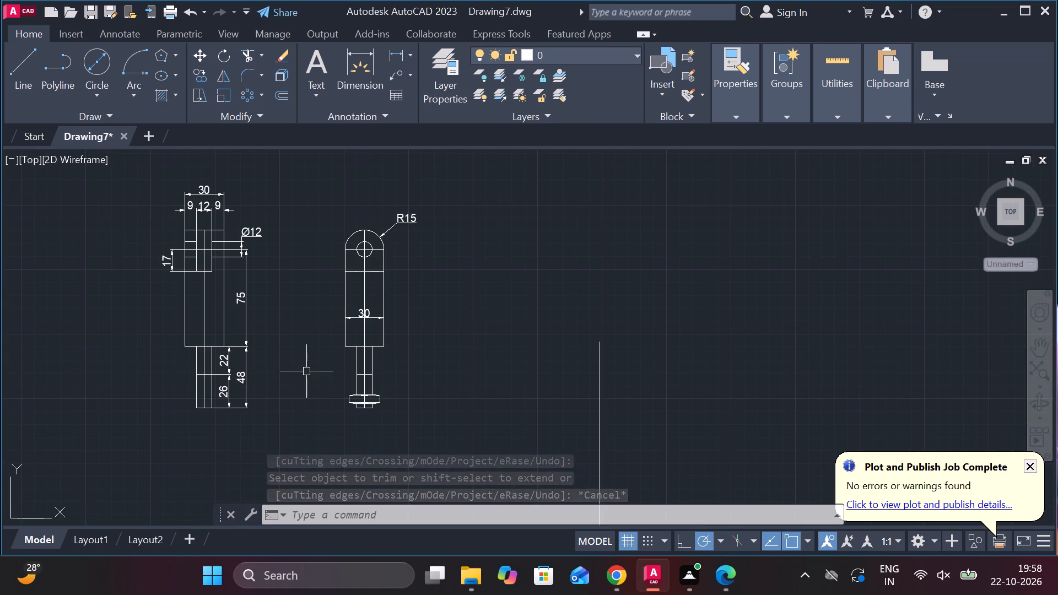
pyautogui.scroll(2, 309, 385)
pyautogui.moveTo(346, 392); pyautogui.dragTo(424, 366, button='middle')
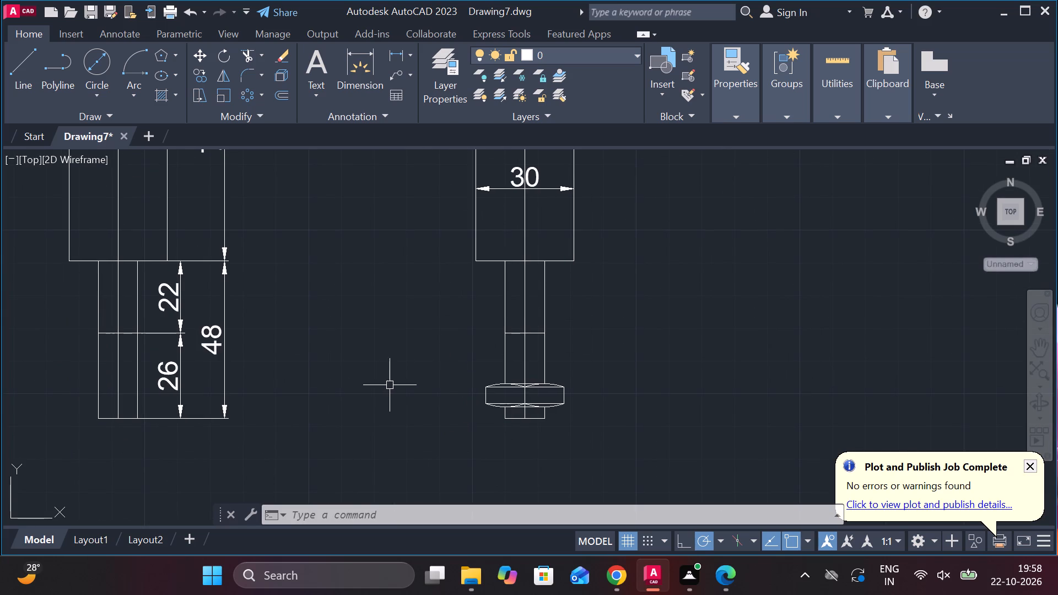
pyautogui.scroll(1, 454, 449)
pyautogui.scroll(-2, 454, 449)
pyautogui.moveTo(415, 428); pyautogui.dragTo(495, 395, button='middle')
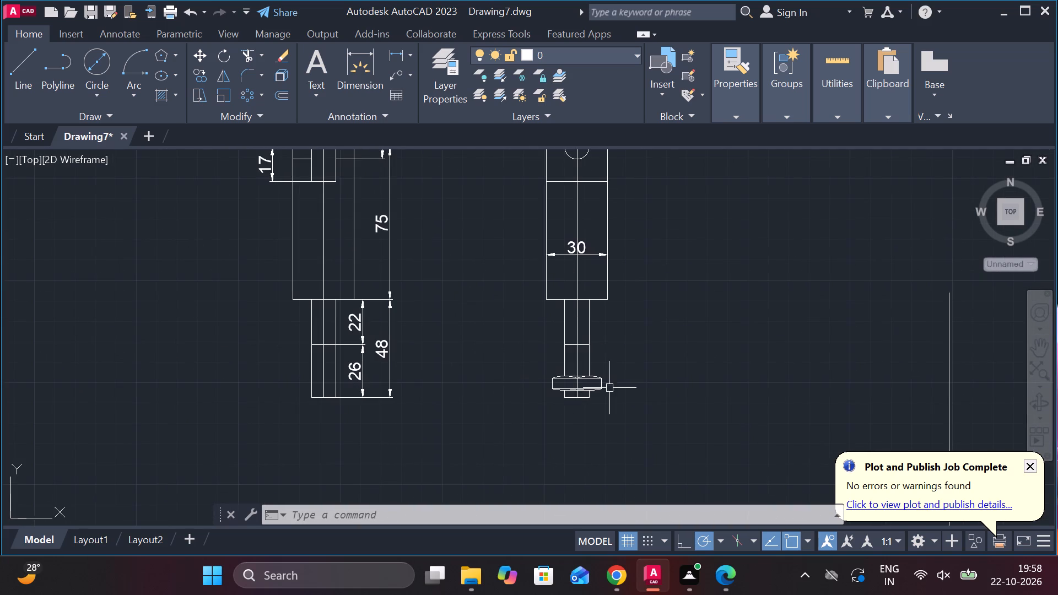
pyautogui.scroll(2, 591, 385)
pyautogui.click(447, 341)
pyautogui.click(655, 412)
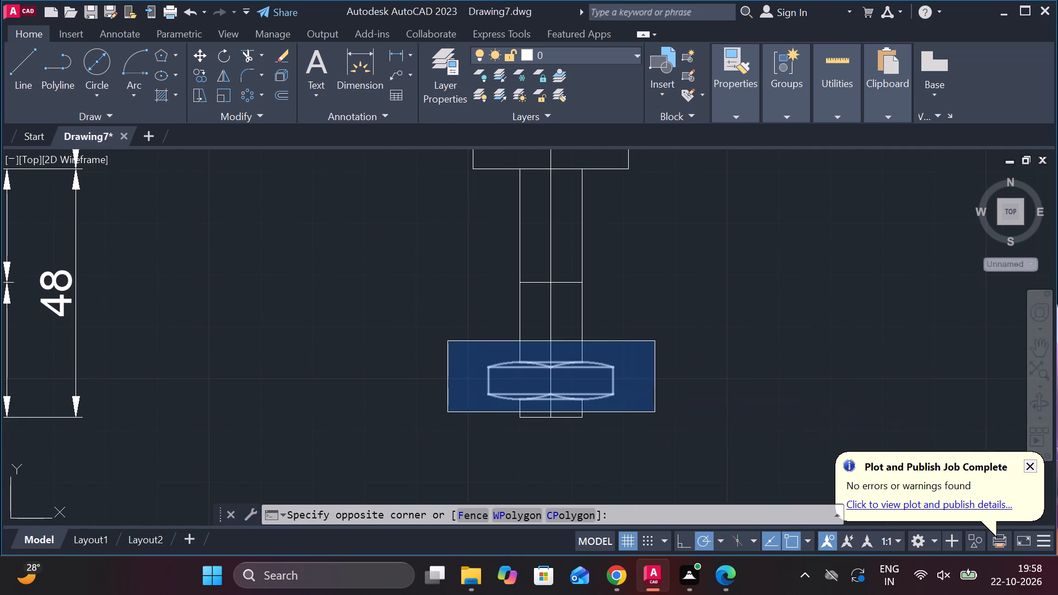
pyautogui.write('co')
pyautogui.press('Return')
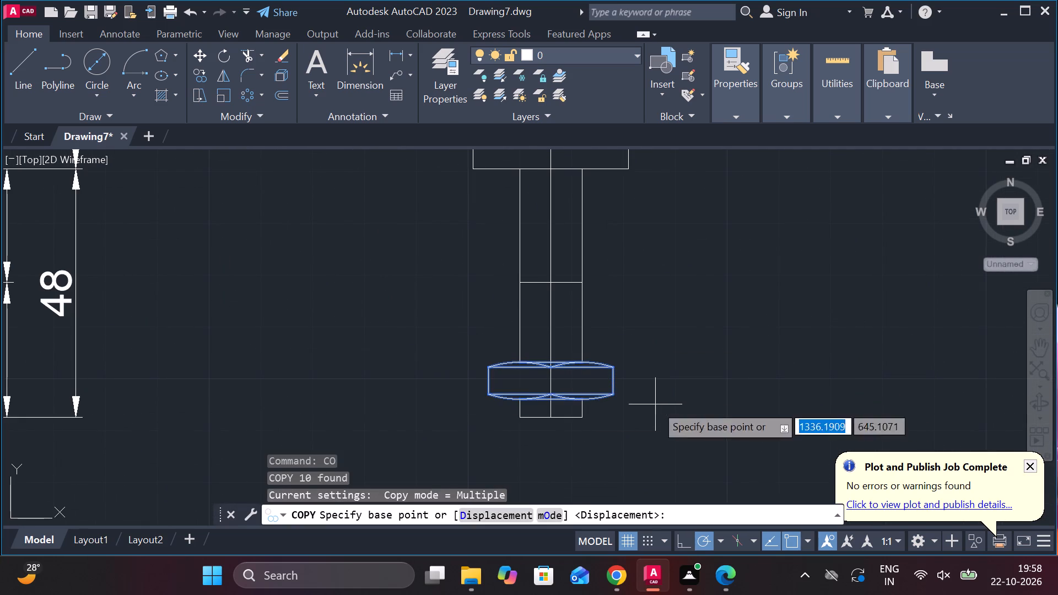
pyautogui.click(553, 367)
pyautogui.scroll(-1, 549, 396)
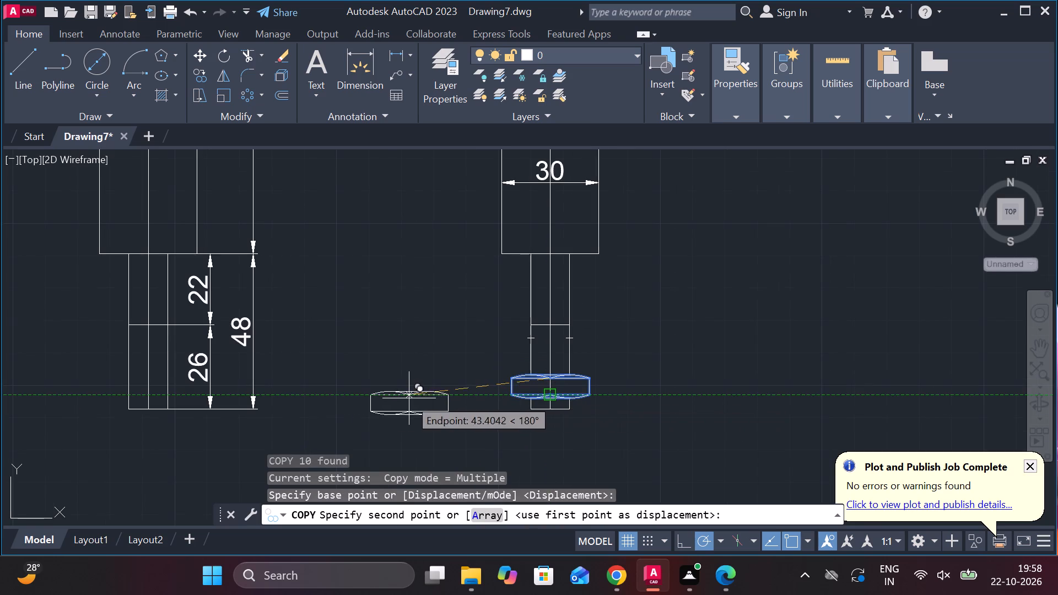
pyautogui.scroll(2, 381, 397)
pyautogui.moveTo(399, 397); pyautogui.dragTo(832, 288, button='middle')
pyautogui.moveTo(479, 282); pyautogui.dragTo(844, 268, button='middle')
pyautogui.scroll(-1, 778, 252)
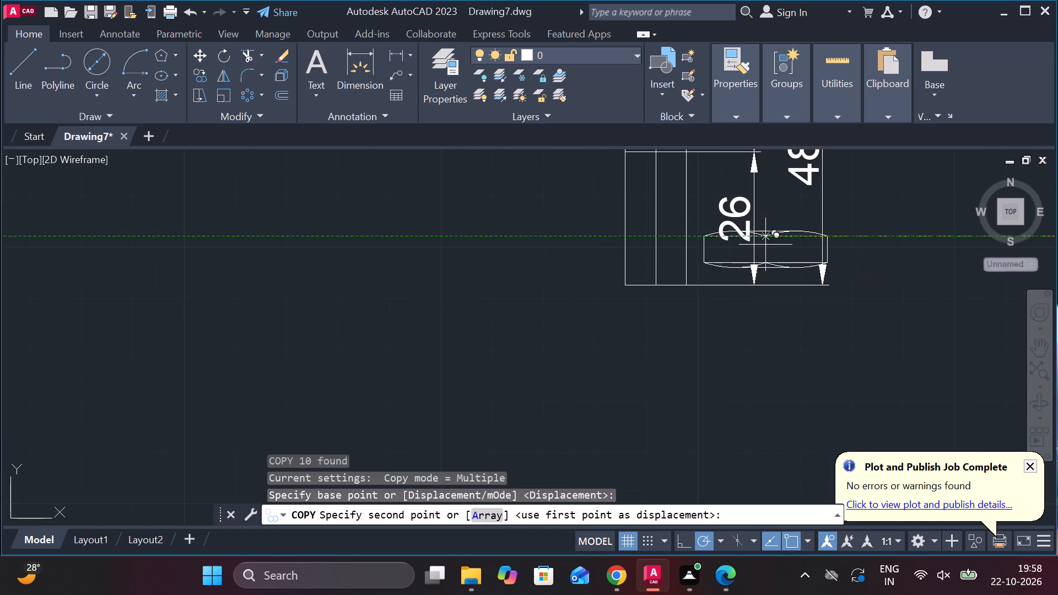
pyautogui.moveTo(746, 234); pyautogui.dragTo(670, 328, button='middle')
pyautogui.scroll(2, 565, 288)
pyautogui.scroll(-2, 622, 355)
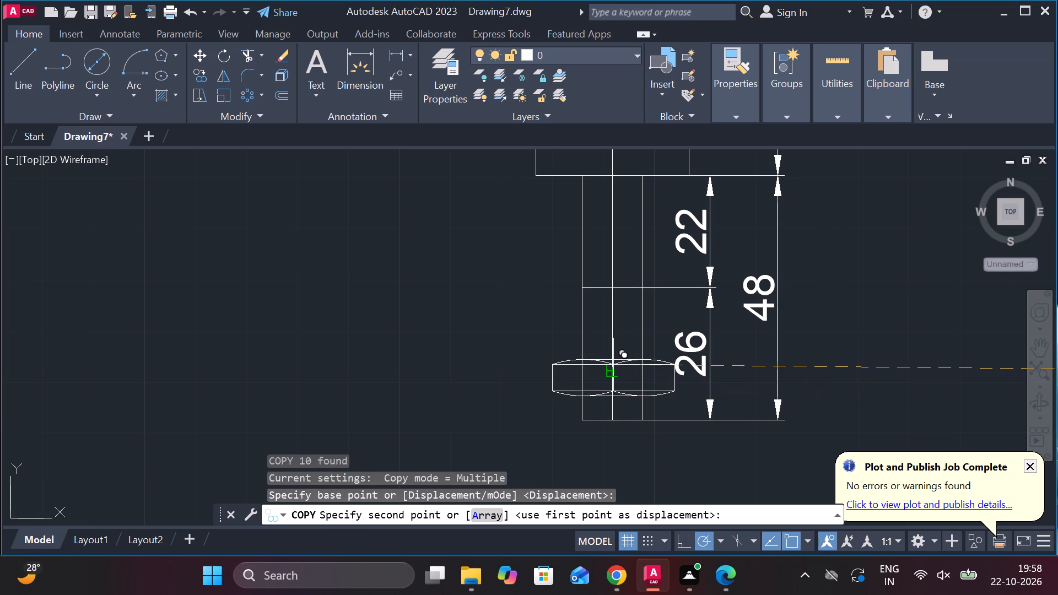
pyautogui.click(613, 365)
pyautogui.scroll(-2, 744, 366)
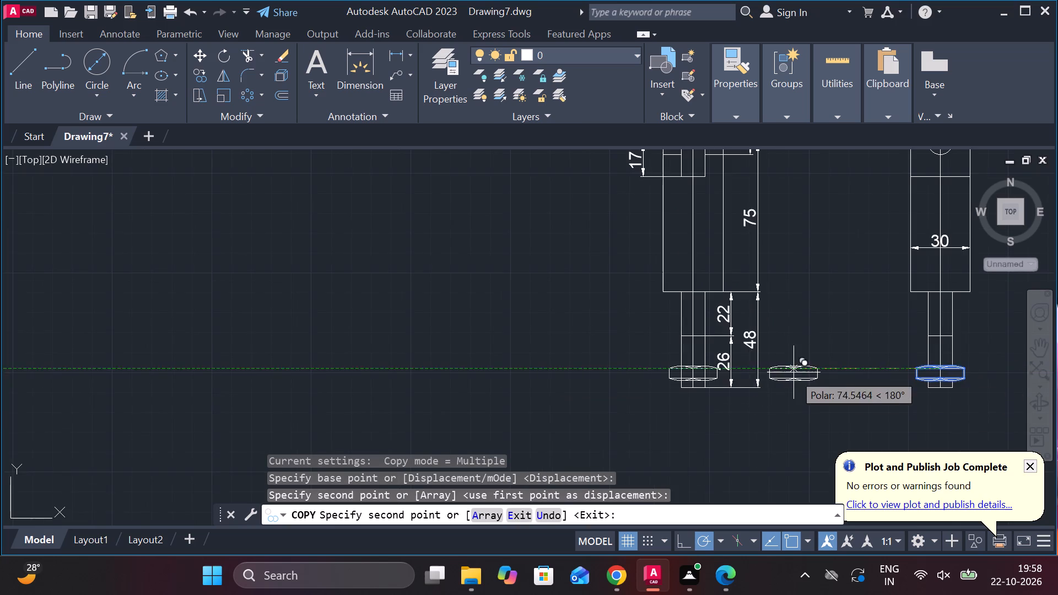
pyautogui.moveTo(769, 372); pyautogui.dragTo(674, 367, button='middle')
pyautogui.press('Escape')
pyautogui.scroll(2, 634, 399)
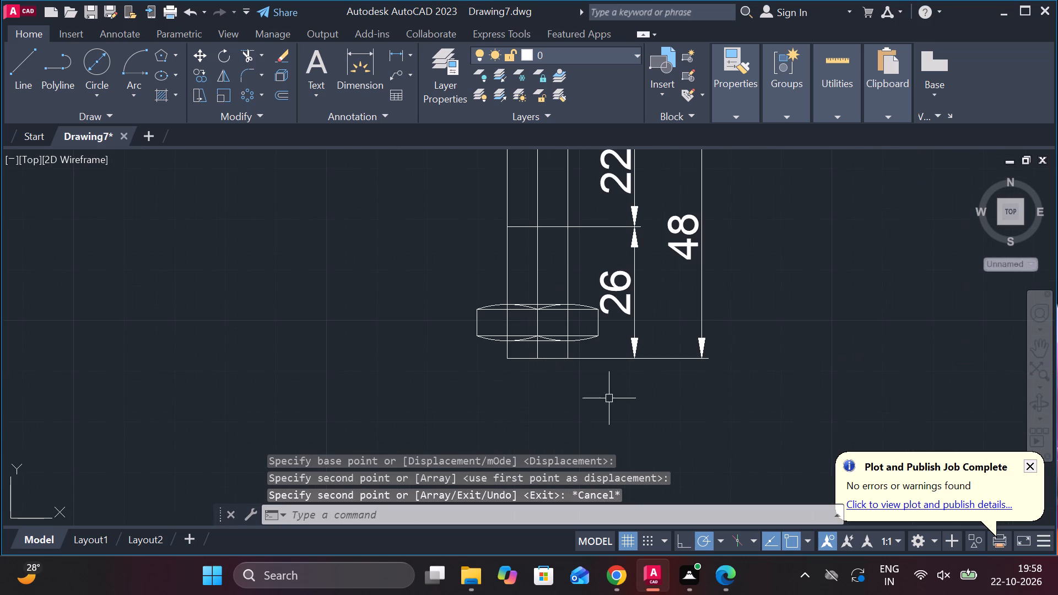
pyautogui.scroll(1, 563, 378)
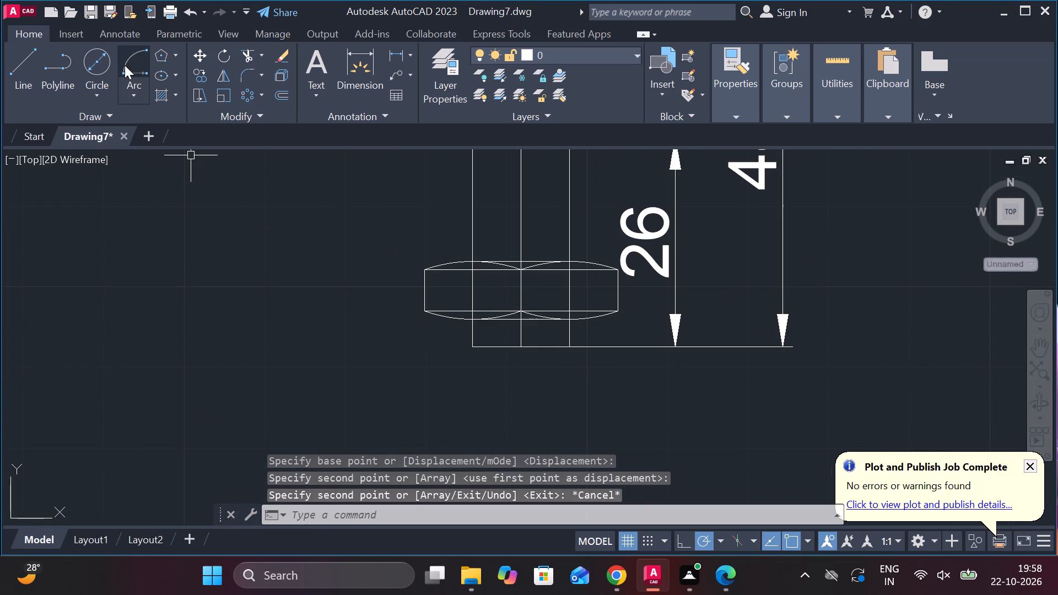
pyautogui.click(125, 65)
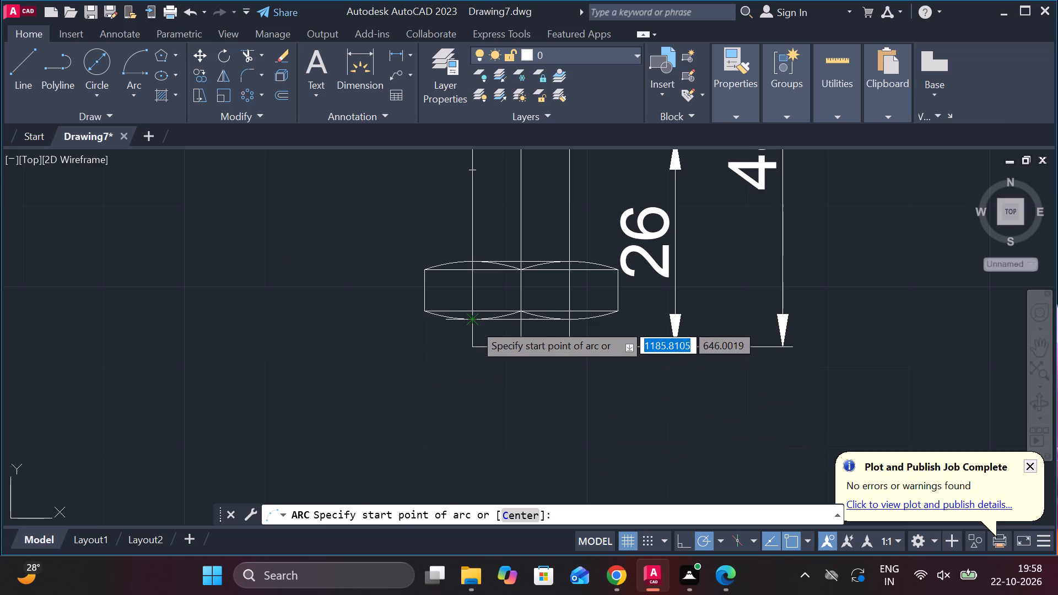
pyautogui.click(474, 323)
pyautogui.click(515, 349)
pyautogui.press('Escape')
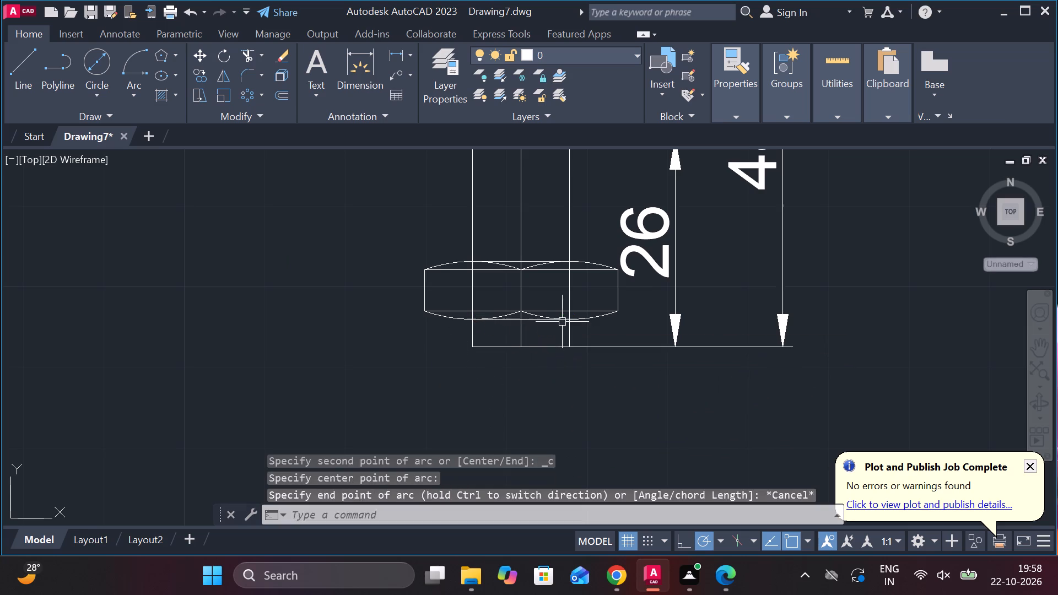
# Draw a three-point arc below the copied crosspiece, from one stem edge through the centerline's bottom end to the other stem edge.
pyautogui.press('space')
pyautogui.click(566, 324)
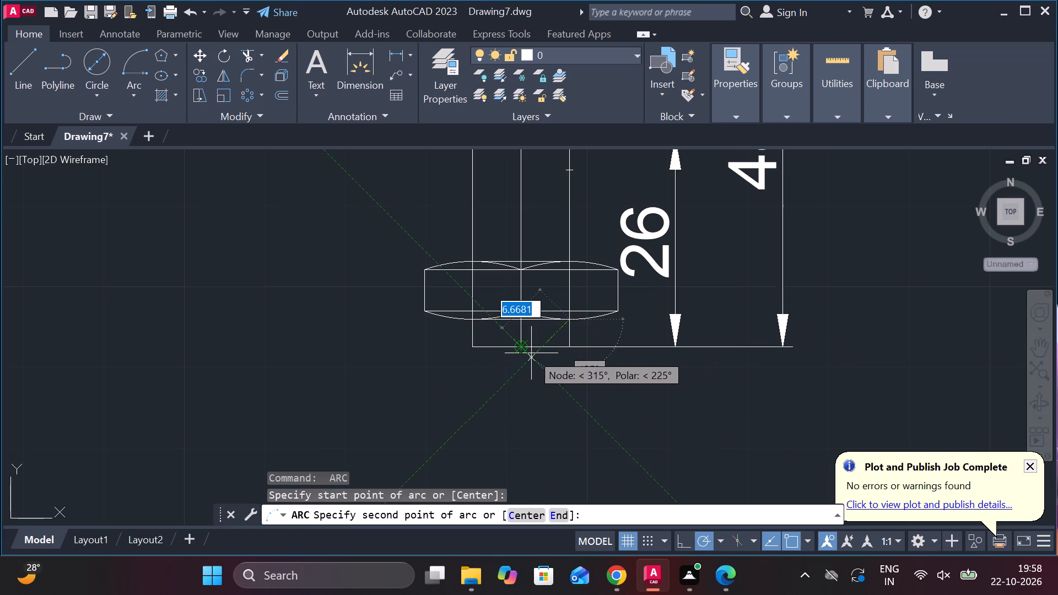
pyautogui.click(515, 351)
pyautogui.click(471, 323)
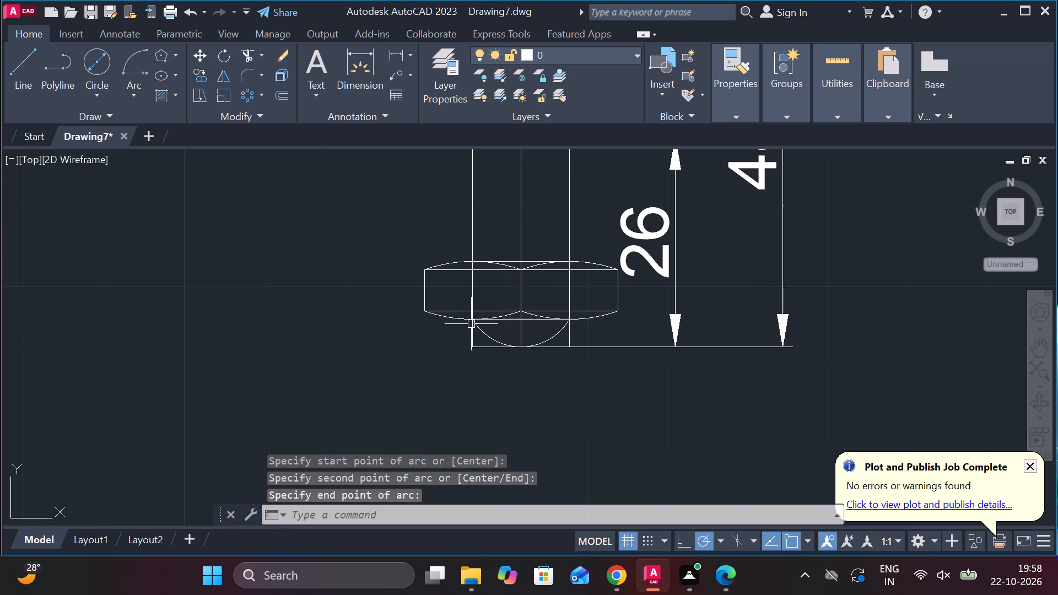
pyautogui.press('Escape')
# Draw two vertical lines through the crosspiece in the R15 view, continuing both stem edges down to its bottom edge.
pyautogui.scroll(-1, 582, 361)
pyautogui.scroll(1, 582, 361)
pyautogui.scroll(-3, 582, 361)
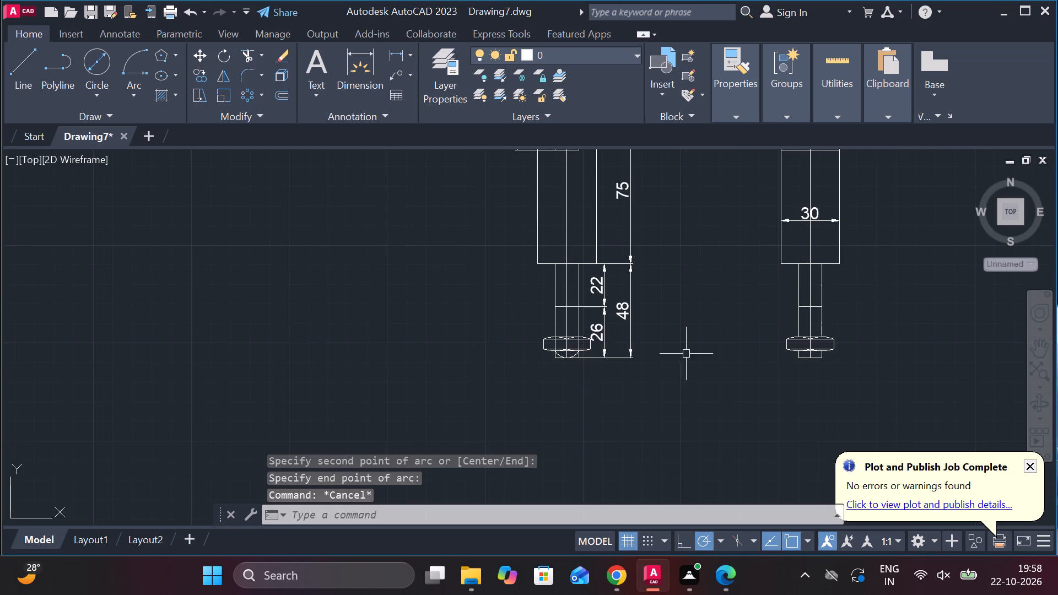
pyautogui.moveTo(642, 366); pyautogui.dragTo(539, 404, button='middle')
pyautogui.moveTo(622, 322); pyautogui.dragTo(527, 397, button='middle')
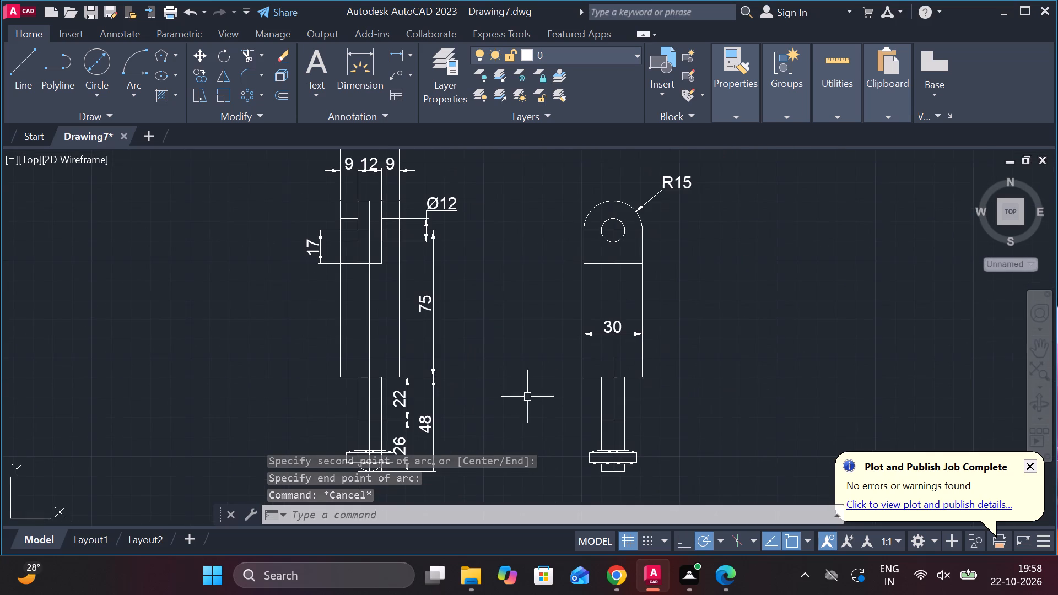
pyautogui.scroll(2, 708, 452)
pyautogui.moveTo(661, 449); pyautogui.dragTo(701, 256, button='middle')
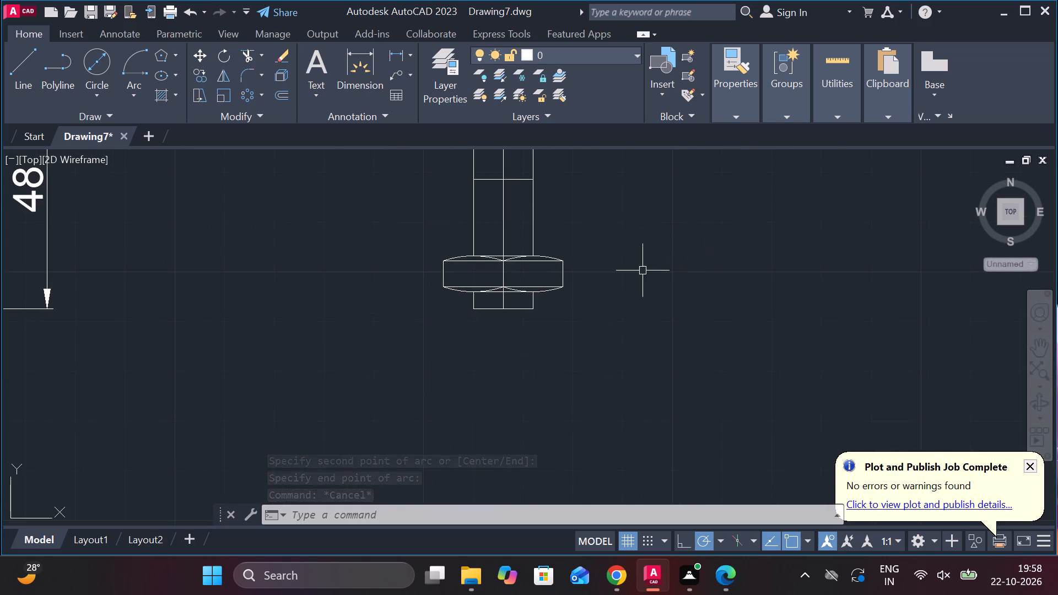
pyautogui.scroll(1, 553, 287)
pyautogui.press('l')
pyautogui.press('Return')
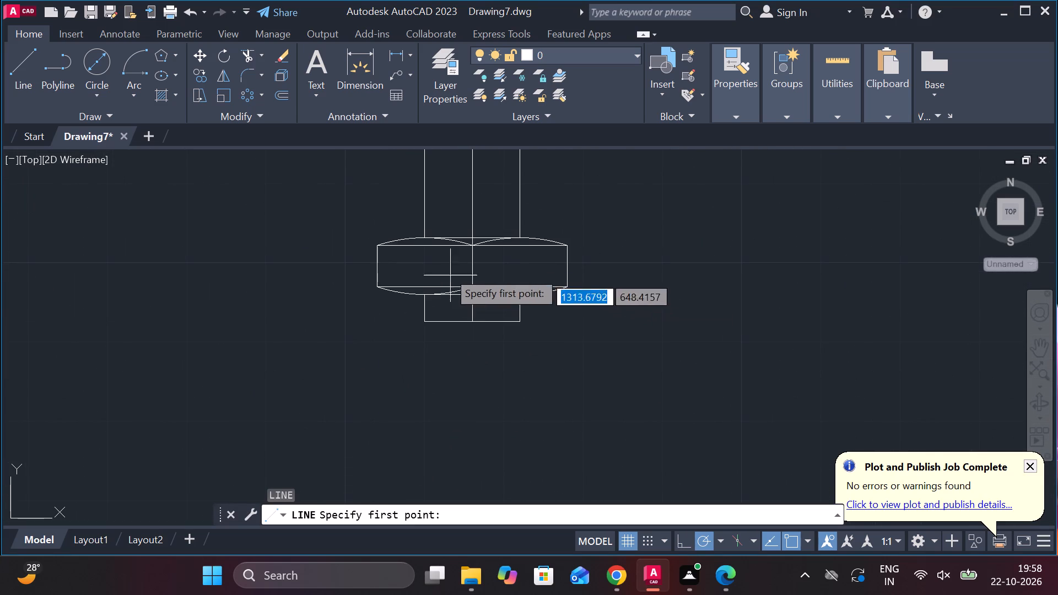
pyautogui.click(425, 248)
pyautogui.click(420, 295)
pyautogui.press('Escape')
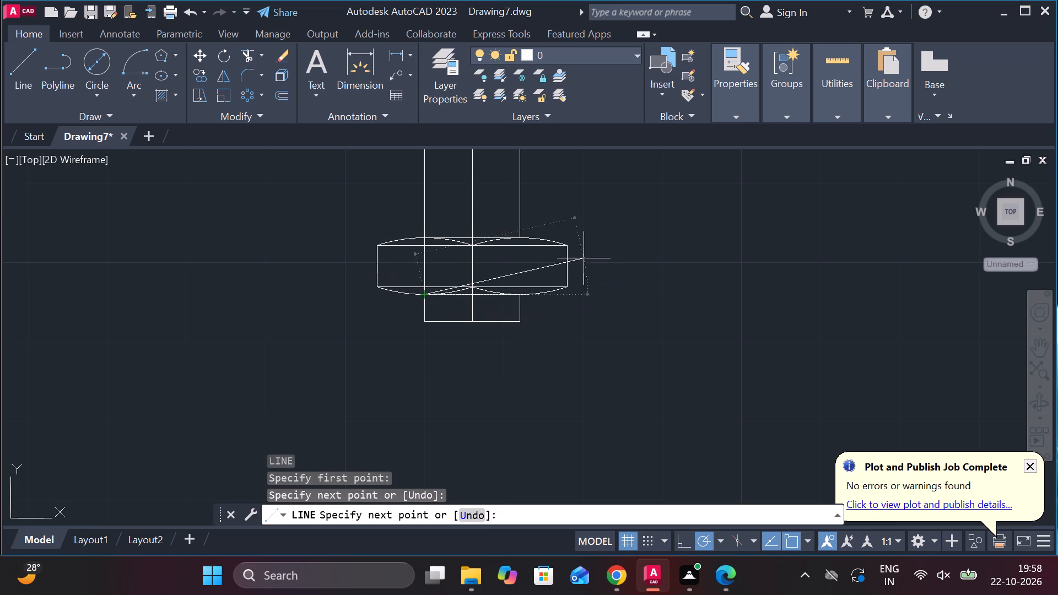
pyautogui.press('space')
pyautogui.click(521, 240)
pyautogui.click(517, 294)
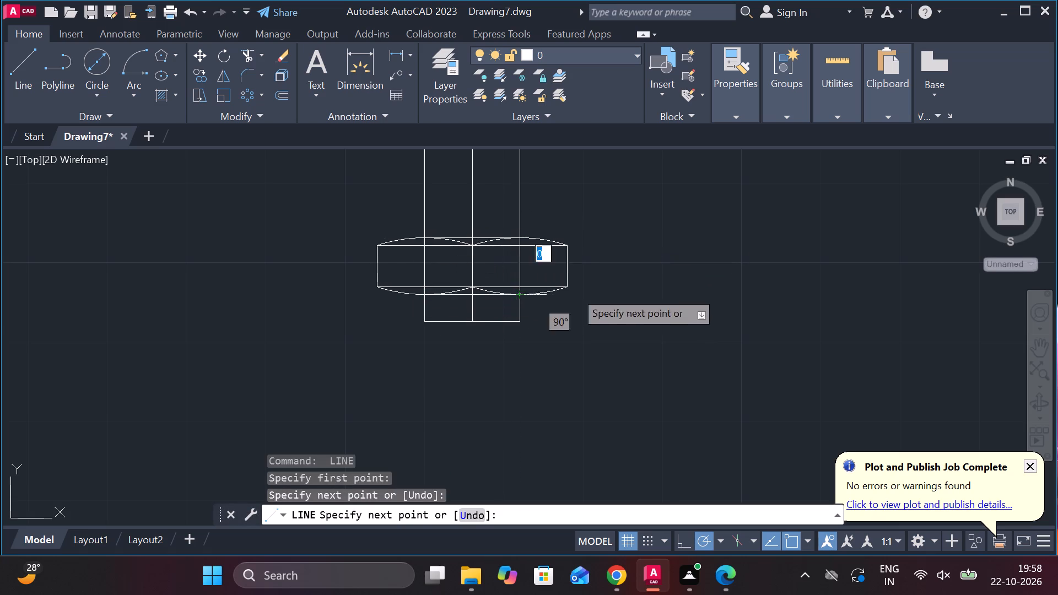
pyautogui.press('Escape')
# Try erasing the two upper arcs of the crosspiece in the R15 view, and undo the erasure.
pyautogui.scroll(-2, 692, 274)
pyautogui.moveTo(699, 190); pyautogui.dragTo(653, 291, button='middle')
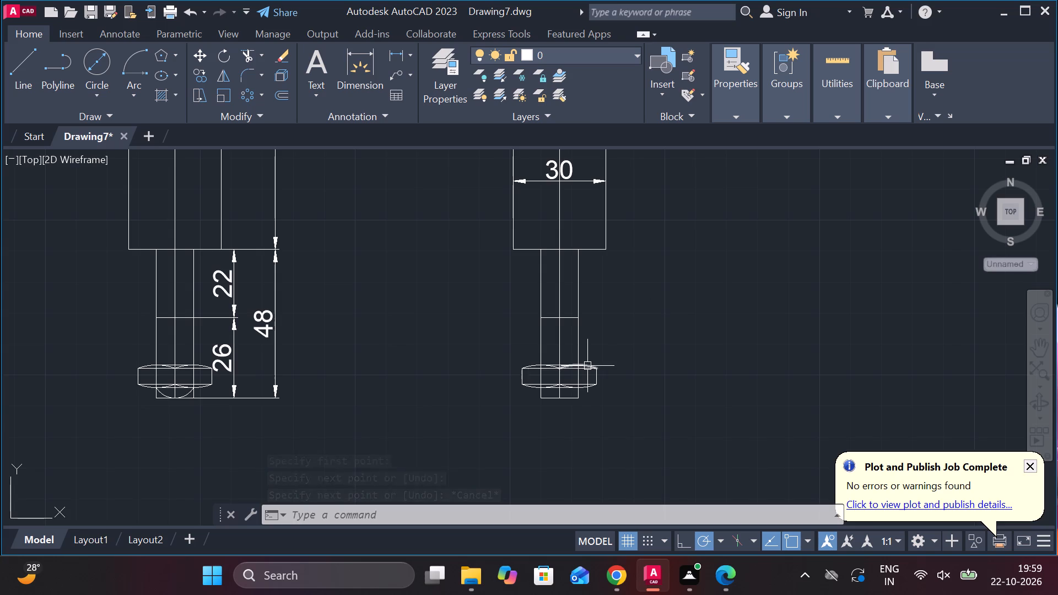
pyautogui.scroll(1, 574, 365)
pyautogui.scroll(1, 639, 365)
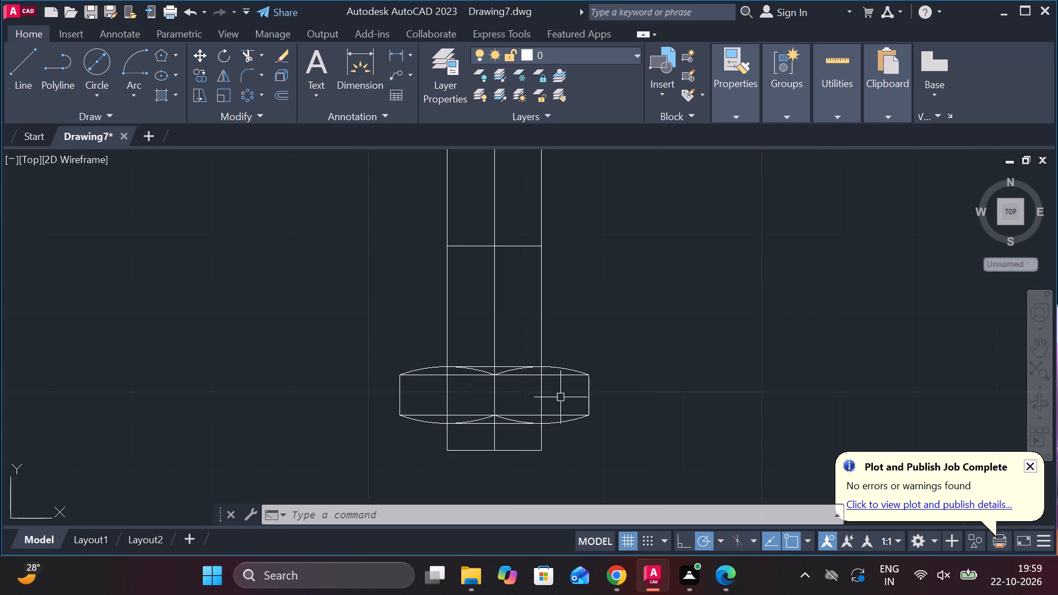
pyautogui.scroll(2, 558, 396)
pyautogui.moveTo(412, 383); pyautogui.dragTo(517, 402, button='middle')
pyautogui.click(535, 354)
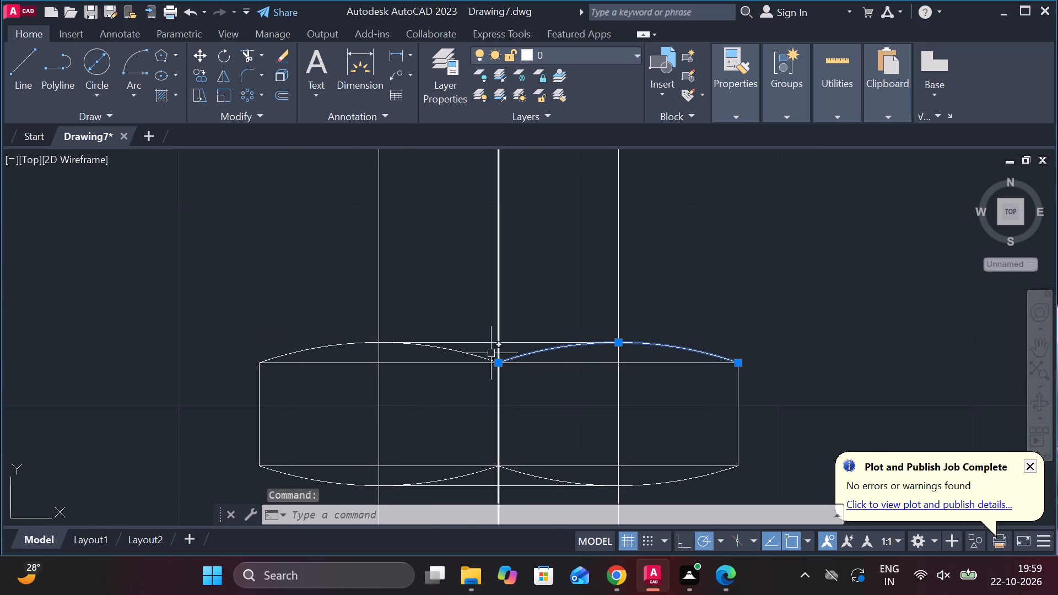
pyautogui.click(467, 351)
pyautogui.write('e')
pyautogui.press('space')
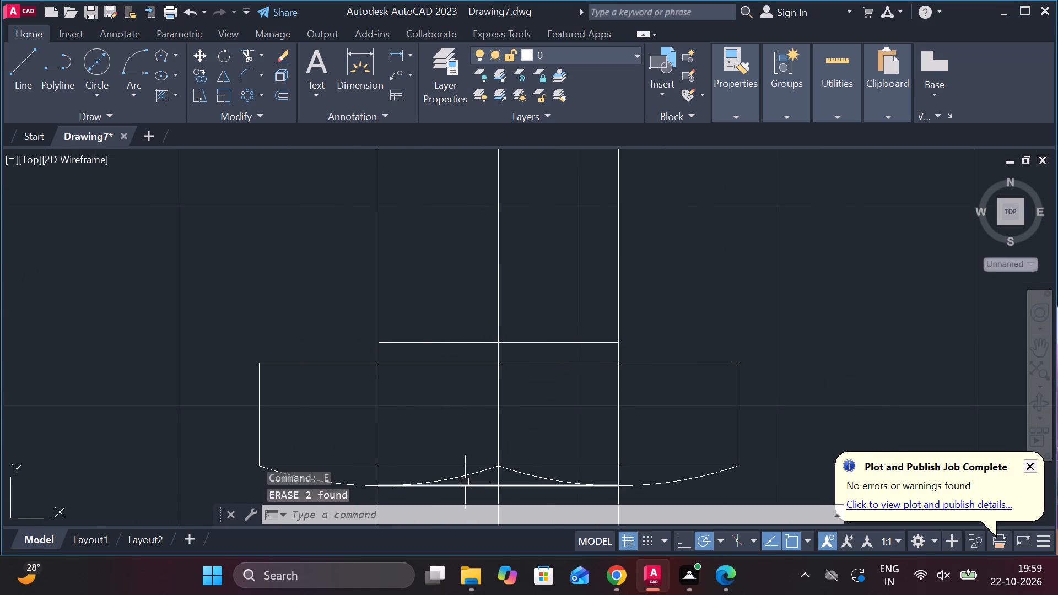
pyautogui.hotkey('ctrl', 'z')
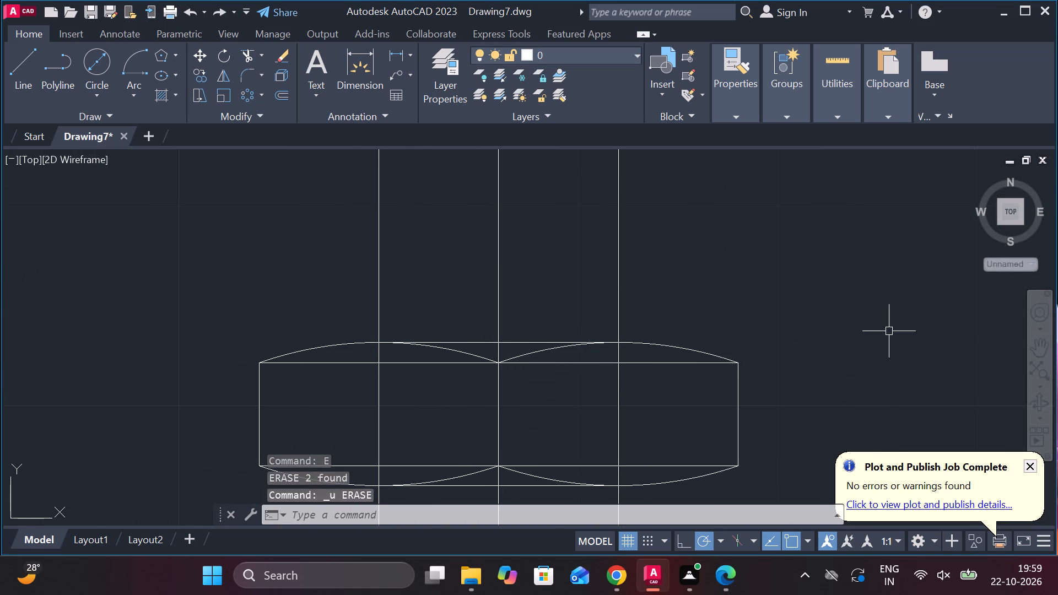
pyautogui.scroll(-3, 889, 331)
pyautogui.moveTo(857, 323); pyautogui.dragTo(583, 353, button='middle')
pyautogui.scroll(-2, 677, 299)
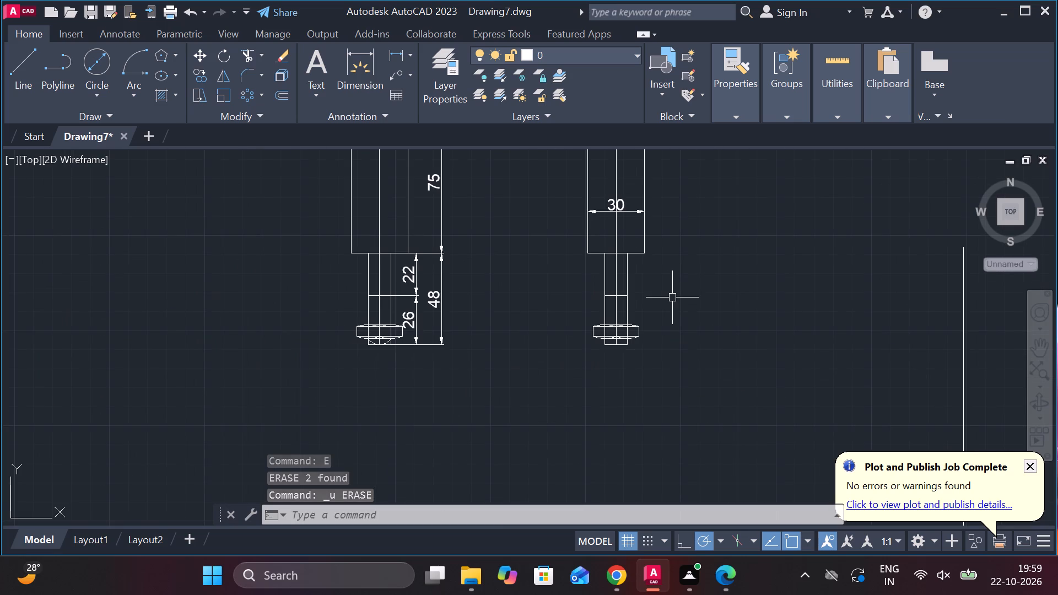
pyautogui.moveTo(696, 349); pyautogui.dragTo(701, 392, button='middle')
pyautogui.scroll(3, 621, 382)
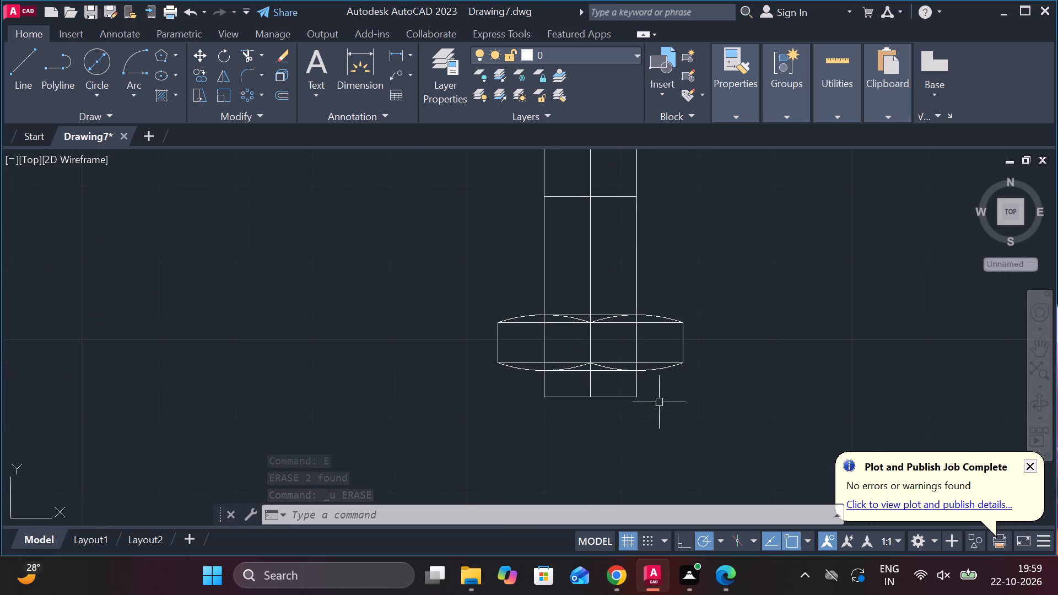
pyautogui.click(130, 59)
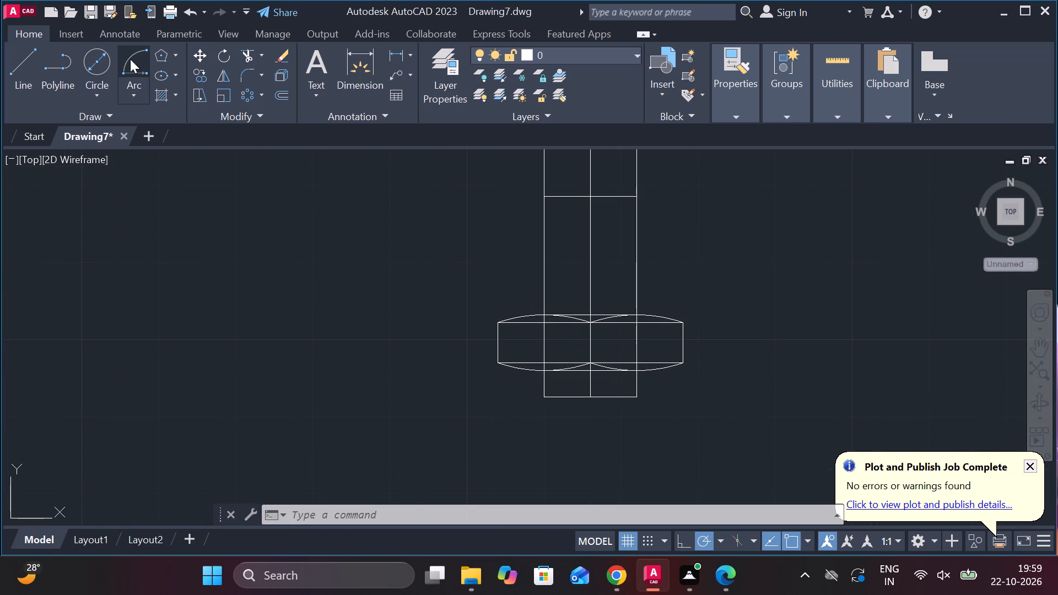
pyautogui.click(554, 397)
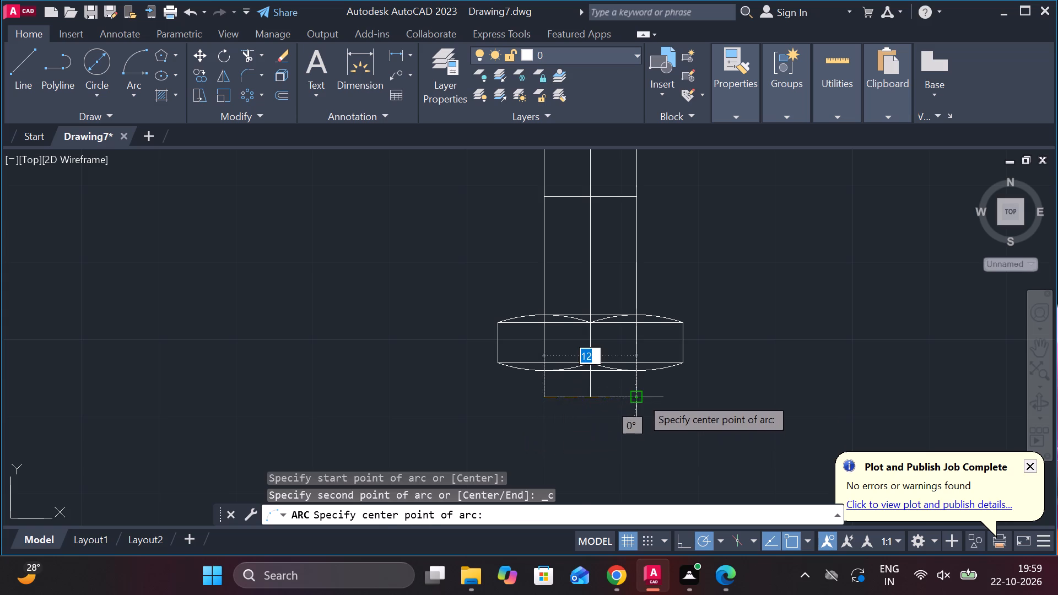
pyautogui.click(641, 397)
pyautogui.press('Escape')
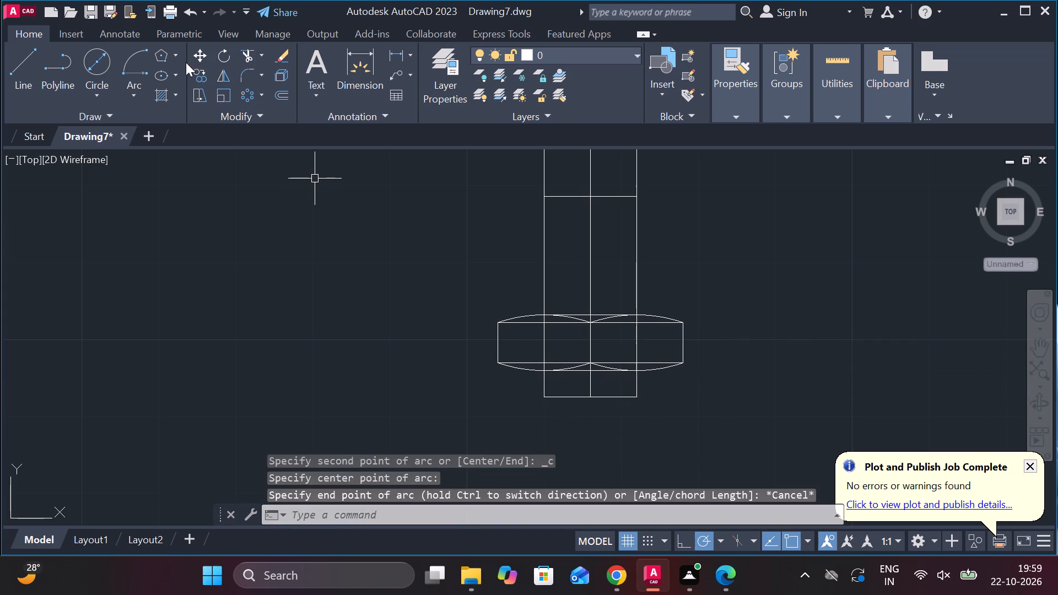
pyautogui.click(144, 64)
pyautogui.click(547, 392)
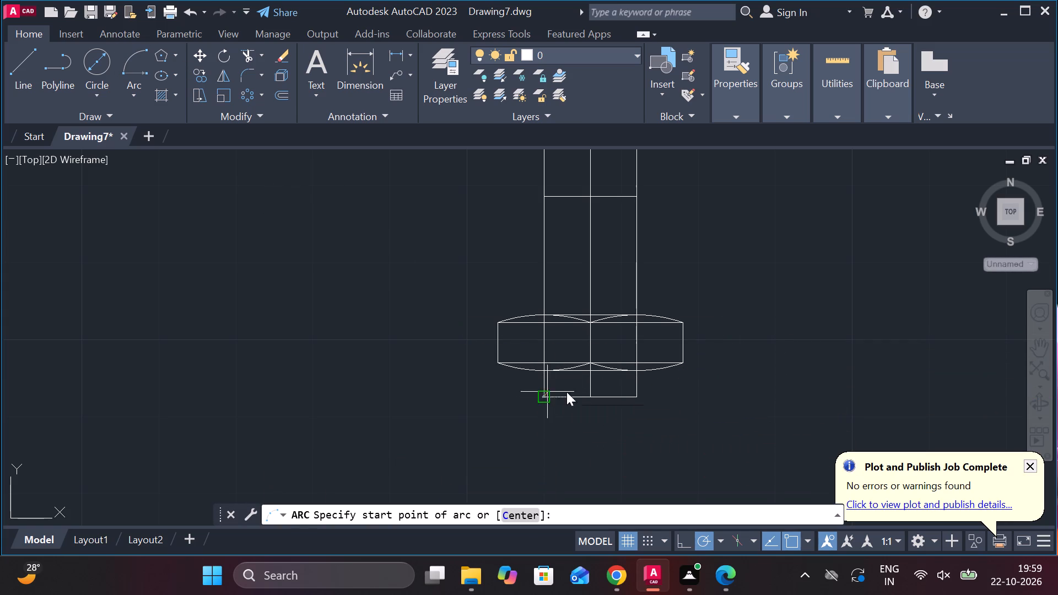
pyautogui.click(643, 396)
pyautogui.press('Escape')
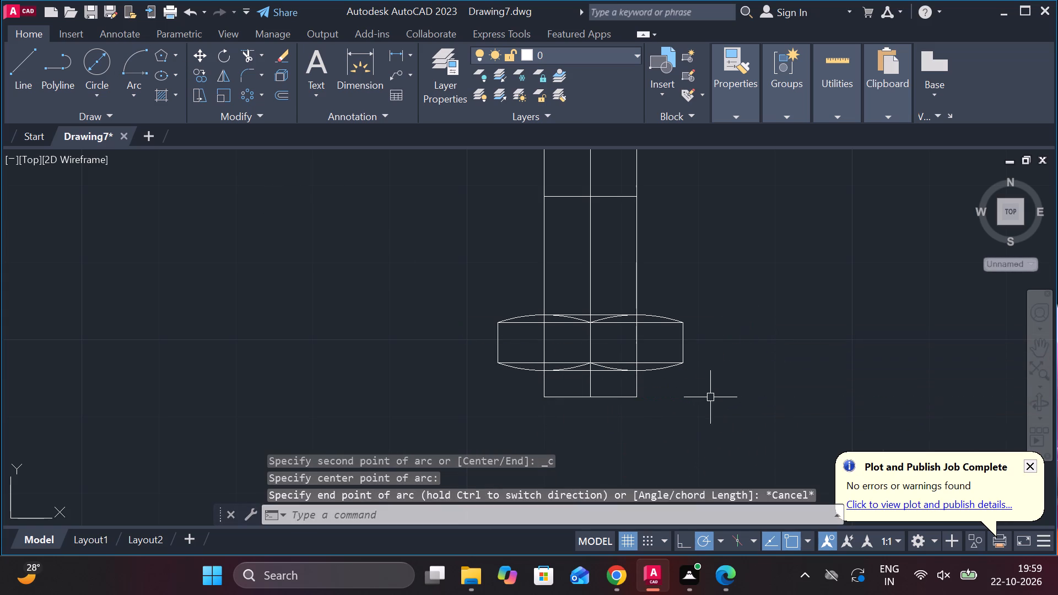
# Draw a start-end-radius arc bulging below the R15 view's stem, spanning both corners of the stem's bottom edge.
pyautogui.click(140, 77)
pyautogui.click(137, 85)
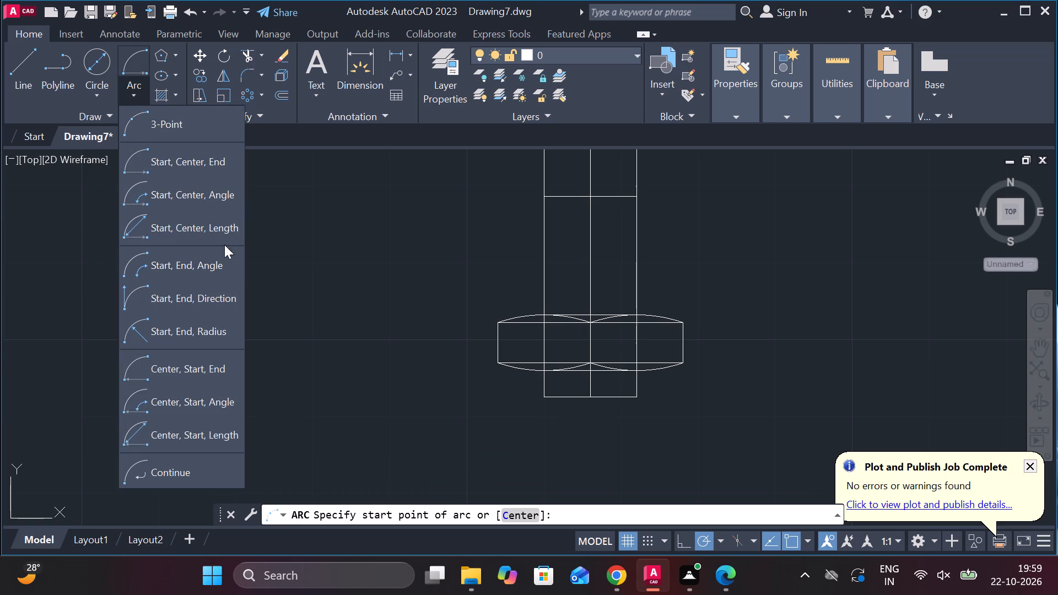
pyautogui.click(215, 323)
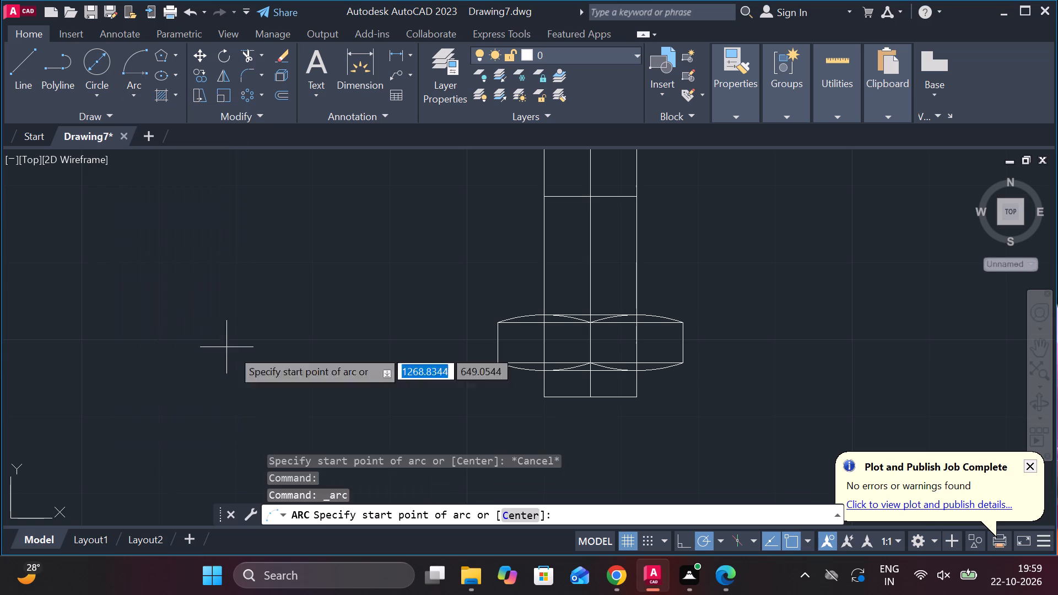
pyautogui.click(541, 397)
pyautogui.click(631, 401)
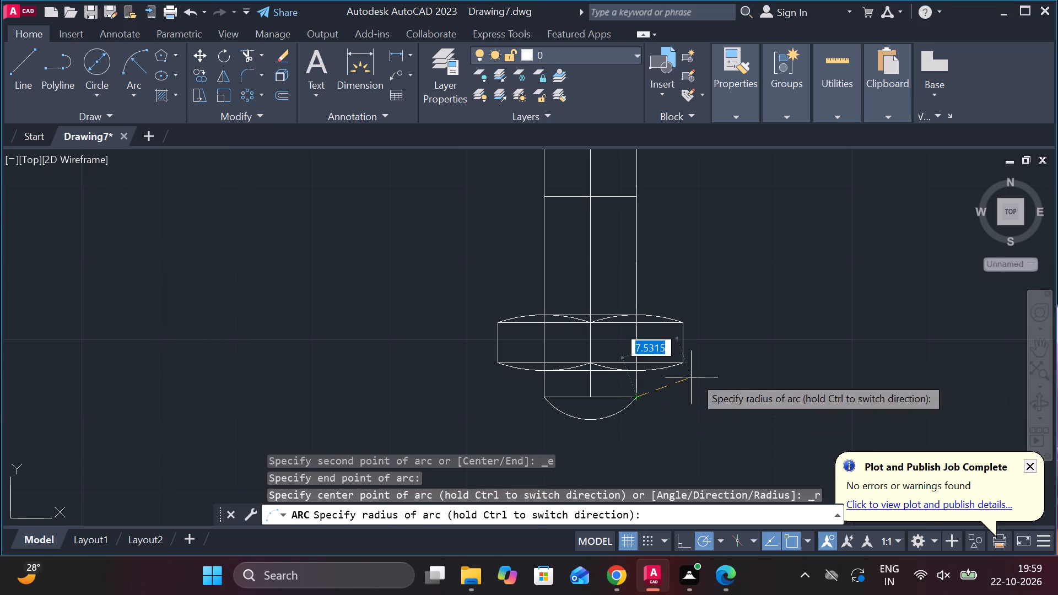
pyautogui.click(752, 350)
# Draw a wavy spline break line across the slotted view's body, from its left edge just above the slot bottom down to its right edge.
pyautogui.scroll(-1, 773, 355)
pyautogui.scroll(-2, 703, 393)
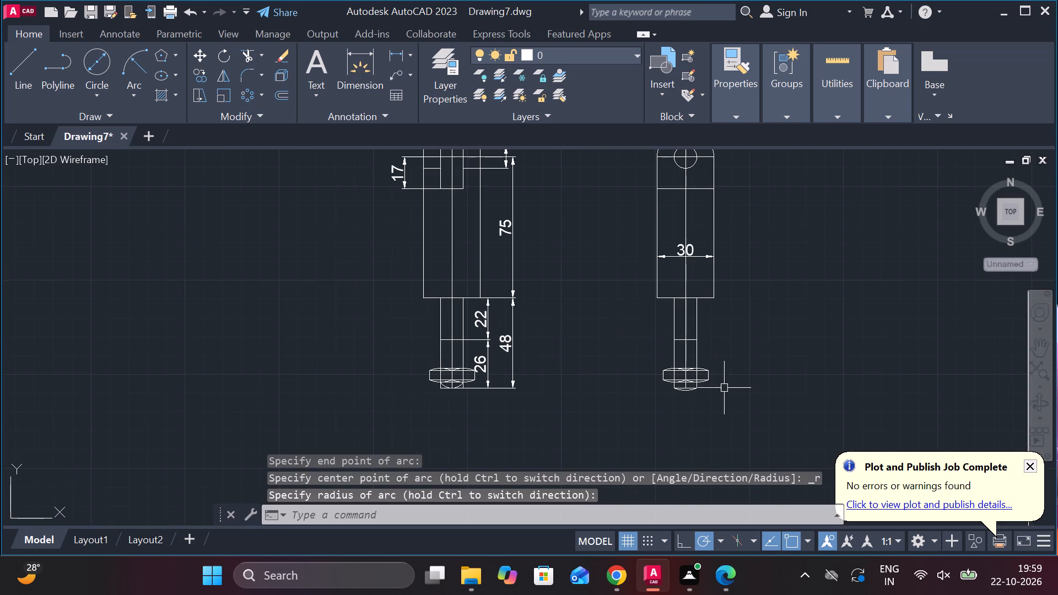
pyautogui.moveTo(752, 381); pyautogui.dragTo(559, 441, button='middle')
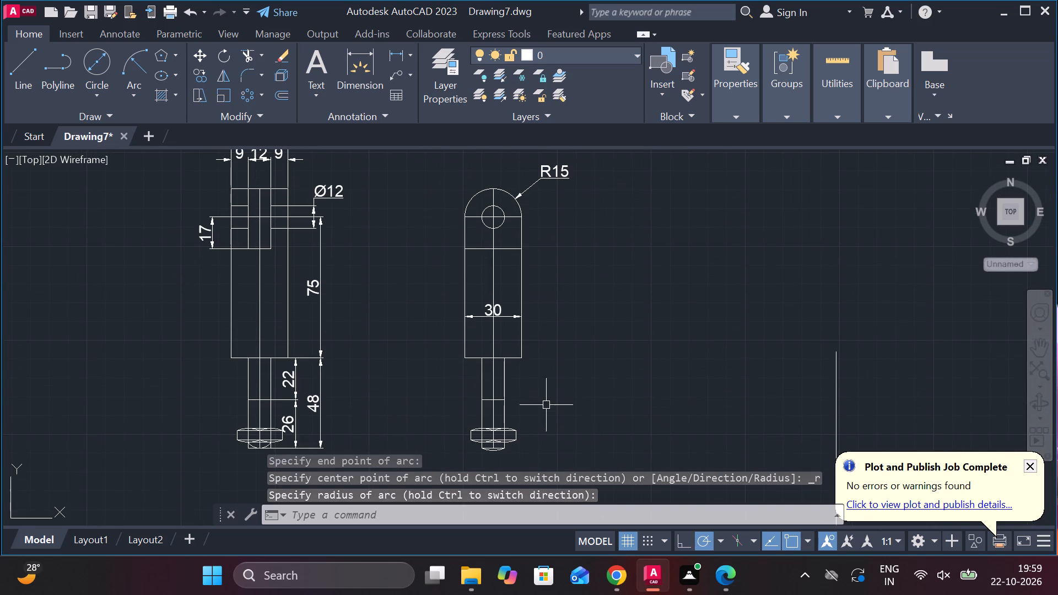
pyautogui.moveTo(395, 349); pyautogui.dragTo(440, 348, button='middle')
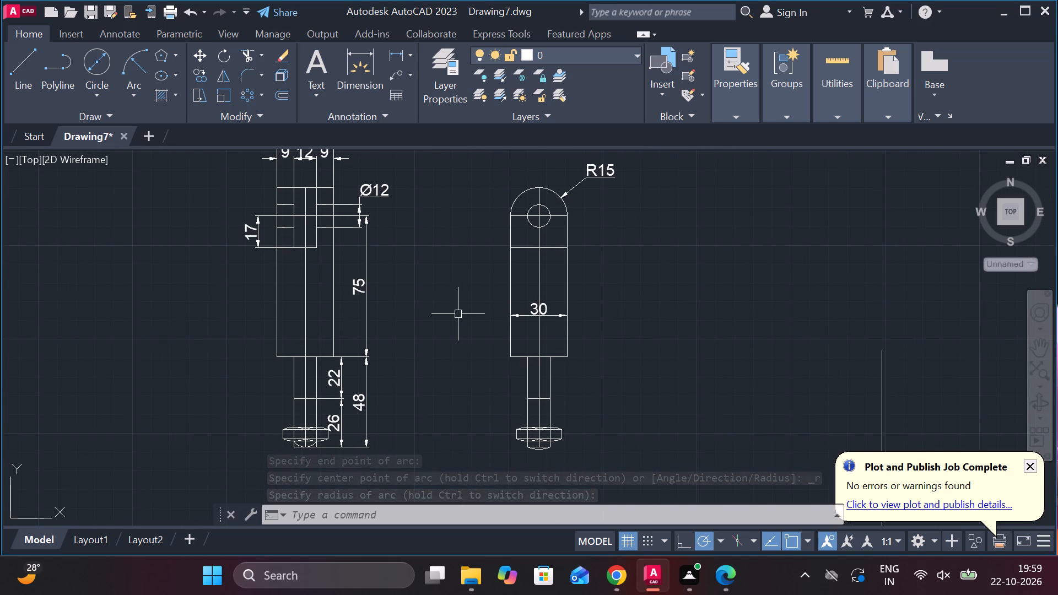
pyautogui.moveTo(459, 328); pyautogui.dragTo(490, 351, button='middle')
pyautogui.scroll(2, 282, 286)
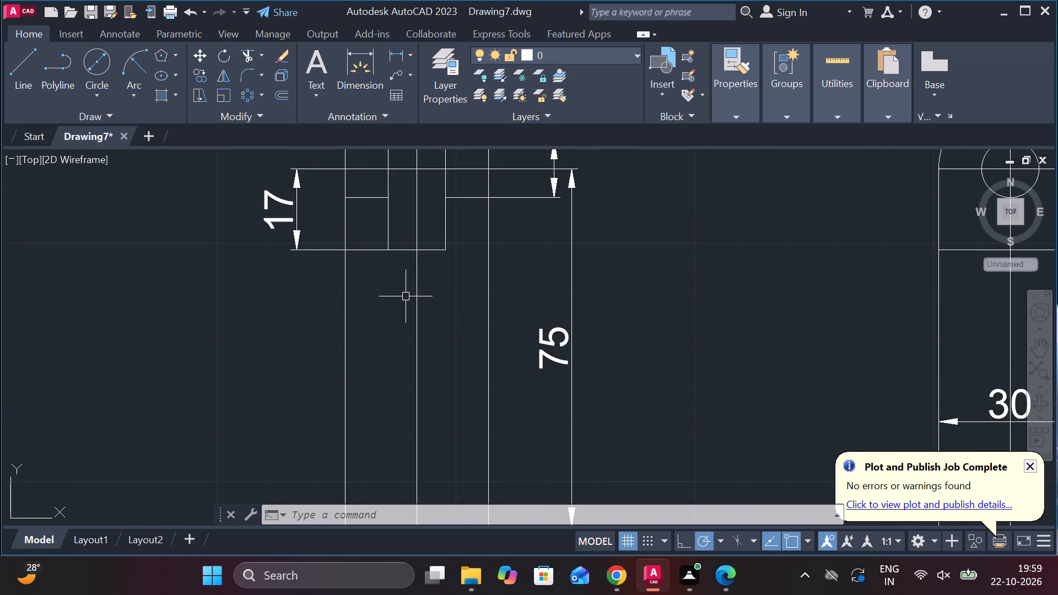
pyautogui.moveTo(407, 292); pyautogui.dragTo(416, 344, button='middle')
pyautogui.press('Escape')
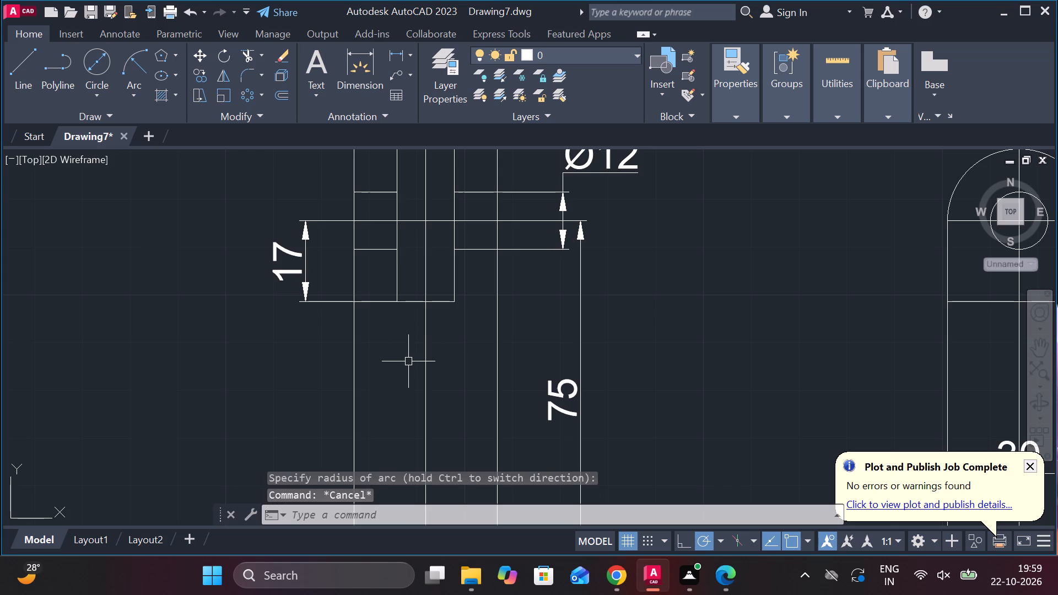
pyautogui.write('sp')
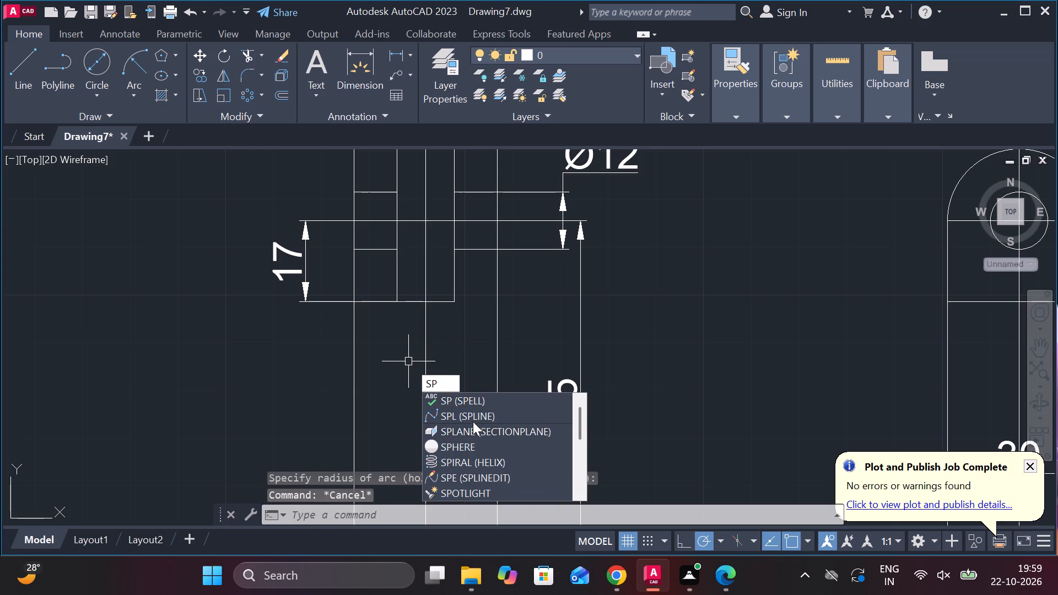
pyautogui.click(473, 421)
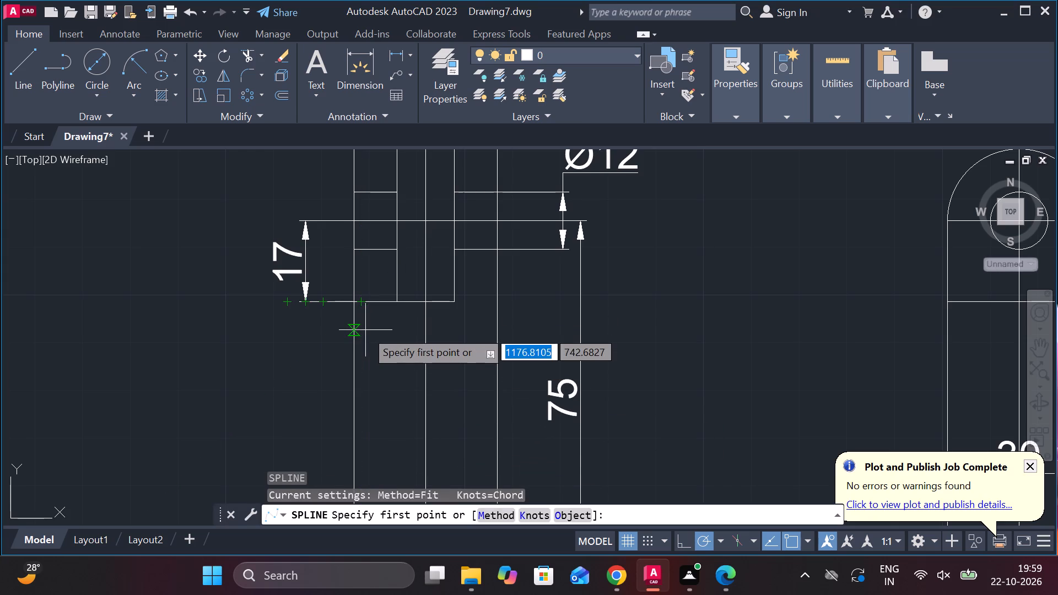
pyautogui.moveTo(394, 342); pyautogui.dragTo(392, 396, button='middle')
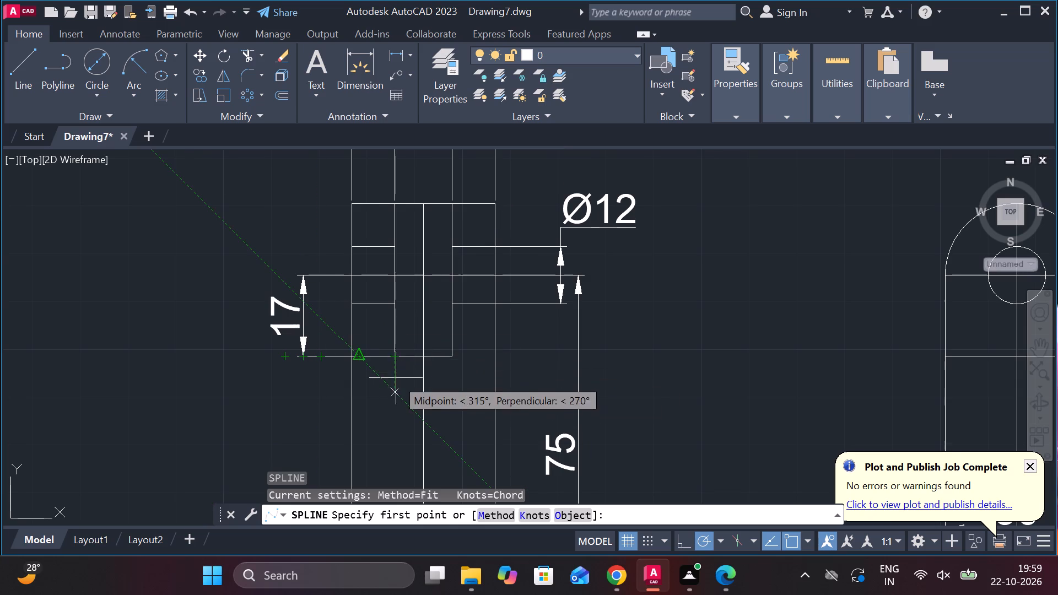
pyautogui.scroll(2, 371, 361)
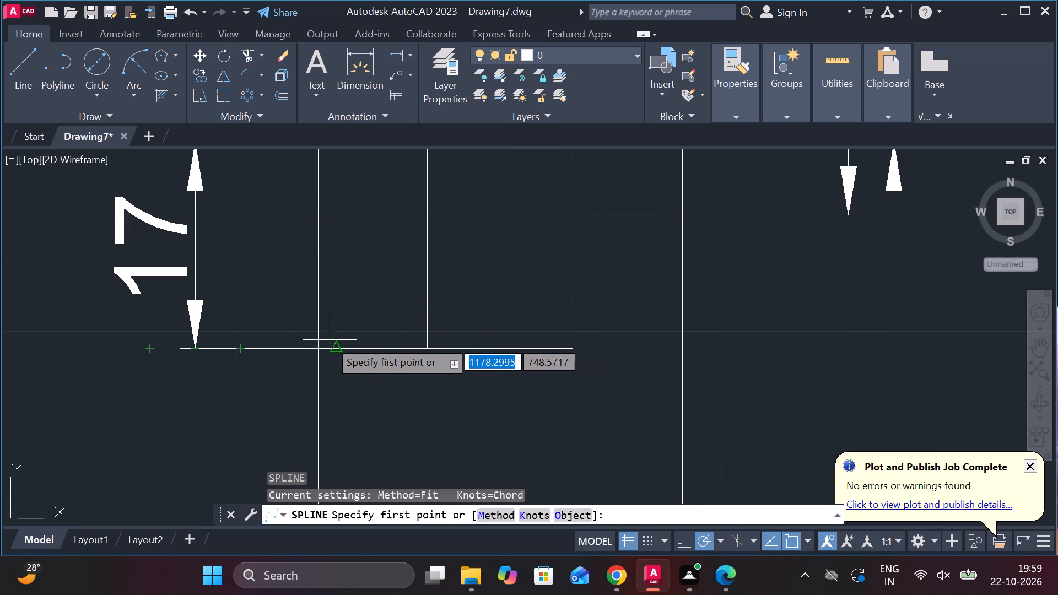
pyautogui.click(319, 302)
pyautogui.click(372, 313)
pyautogui.click(389, 332)
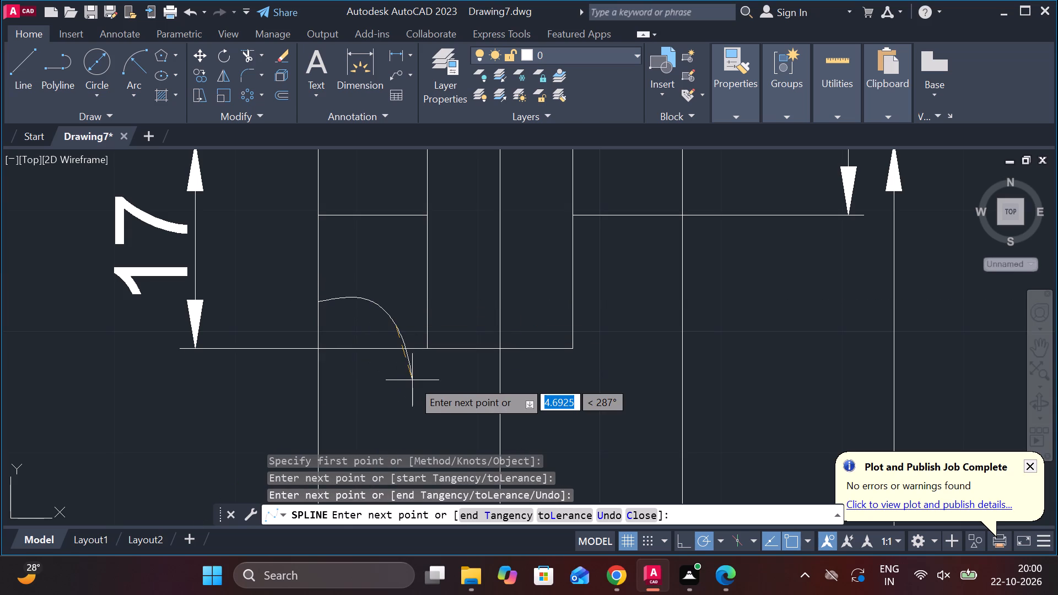
pyautogui.click(412, 380)
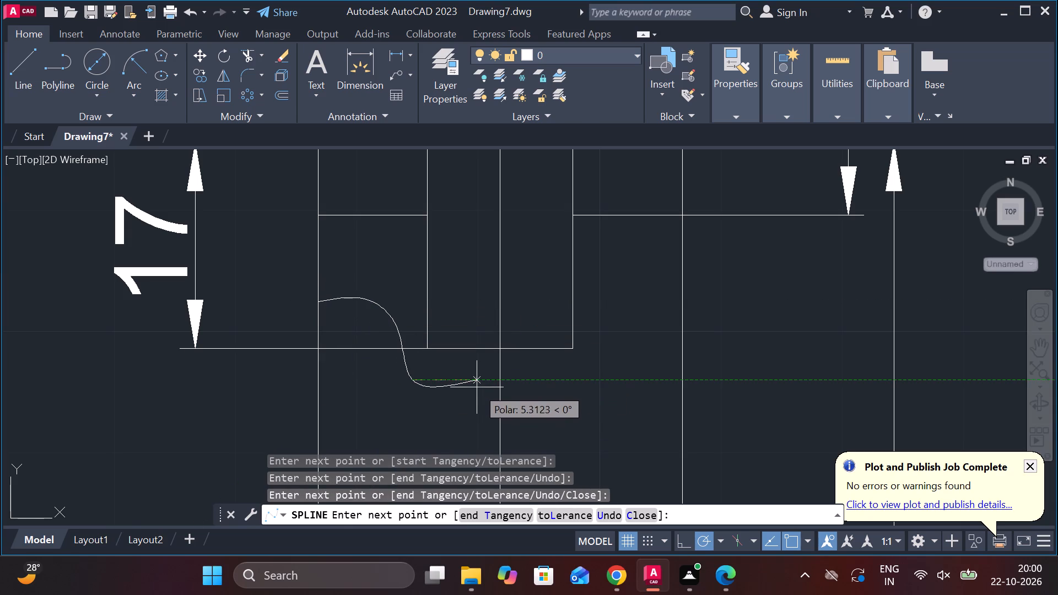
pyautogui.click(490, 387)
pyautogui.moveTo(534, 404); pyautogui.dragTo(539, 407)
pyautogui.moveTo(585, 426); pyautogui.dragTo(594, 430)
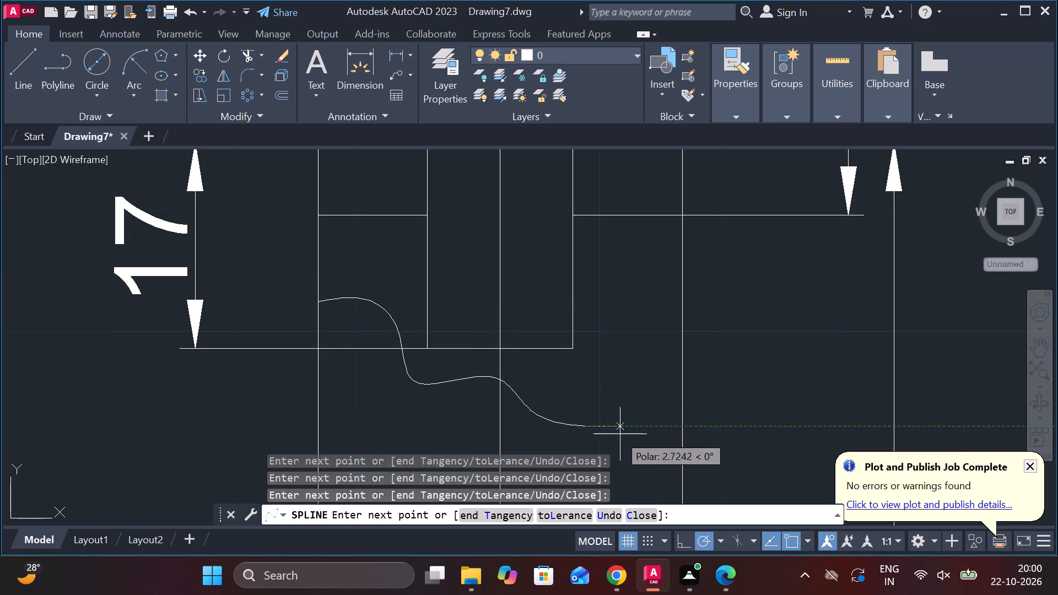
pyautogui.click(631, 434)
pyautogui.click(655, 436)
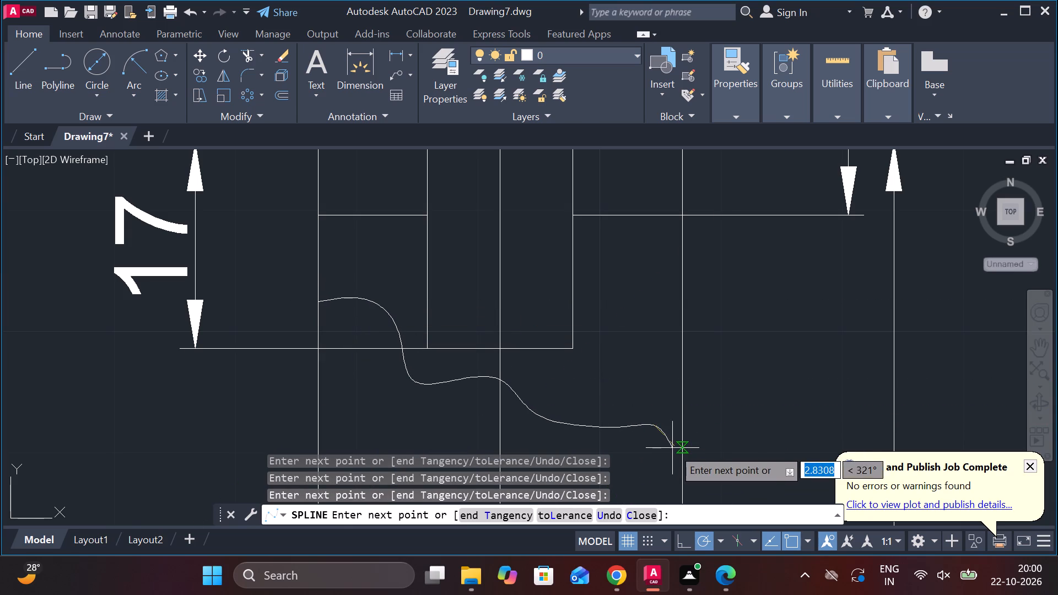
pyautogui.click(672, 448)
pyautogui.press('Return')
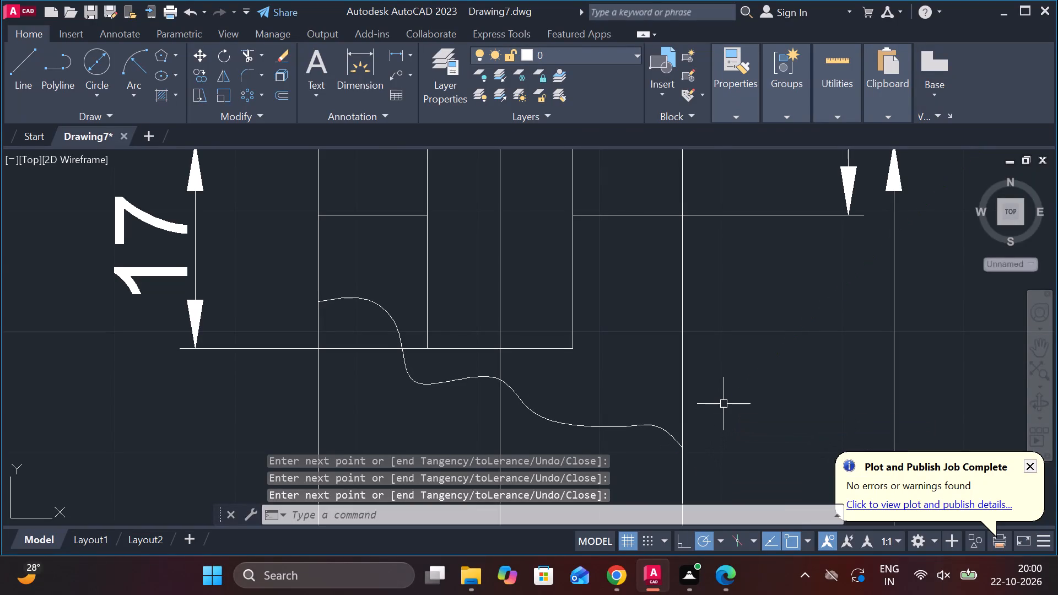
# Hatch the fork material on both sides of the slot, above and below the Ø12 hole and down to the break line, with ANSI31.
pyautogui.scroll(-2, 724, 404)
pyautogui.click(168, 97)
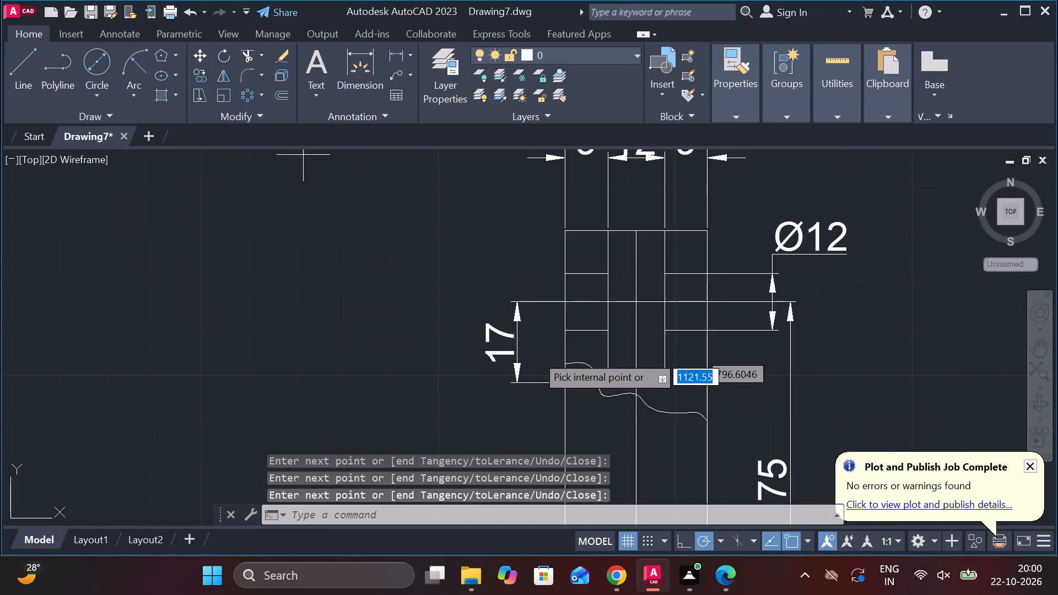
pyautogui.click(698, 371)
pyautogui.click(595, 349)
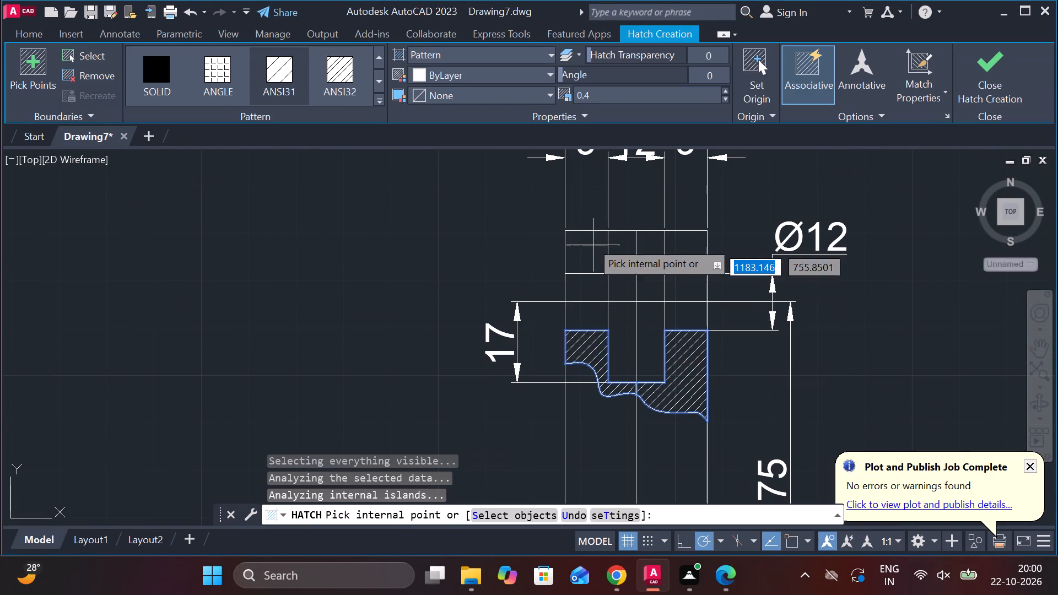
pyautogui.click(583, 235)
pyautogui.click(697, 245)
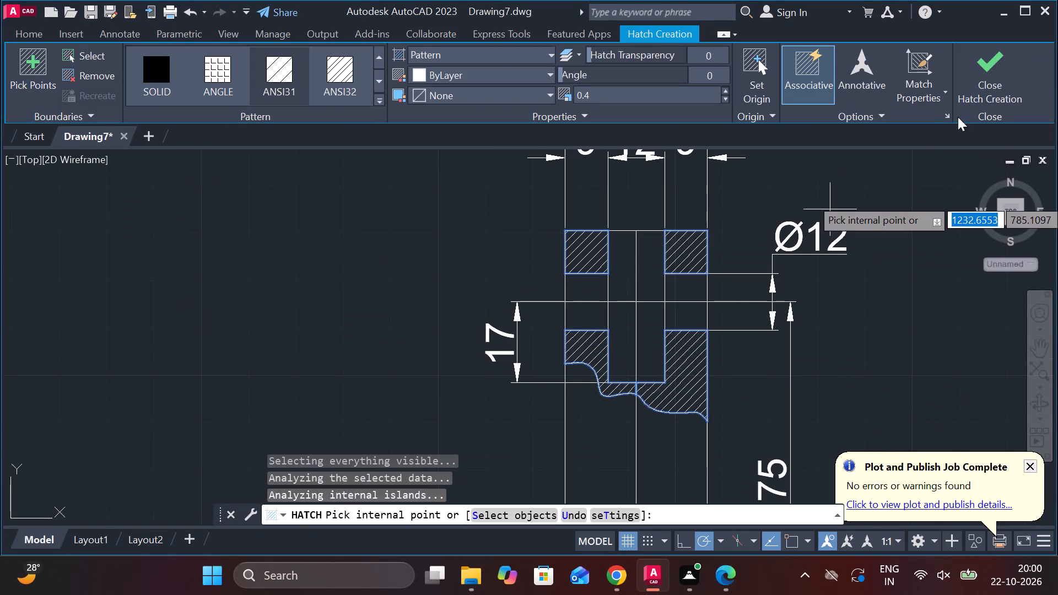
pyautogui.click(967, 81)
# Join the two vertical centerline pieces and the horizontal hole centerline of the hatched view.
pyautogui.scroll(-2, 873, 213)
pyautogui.moveTo(882, 264); pyautogui.dragTo(644, 257, button='middle')
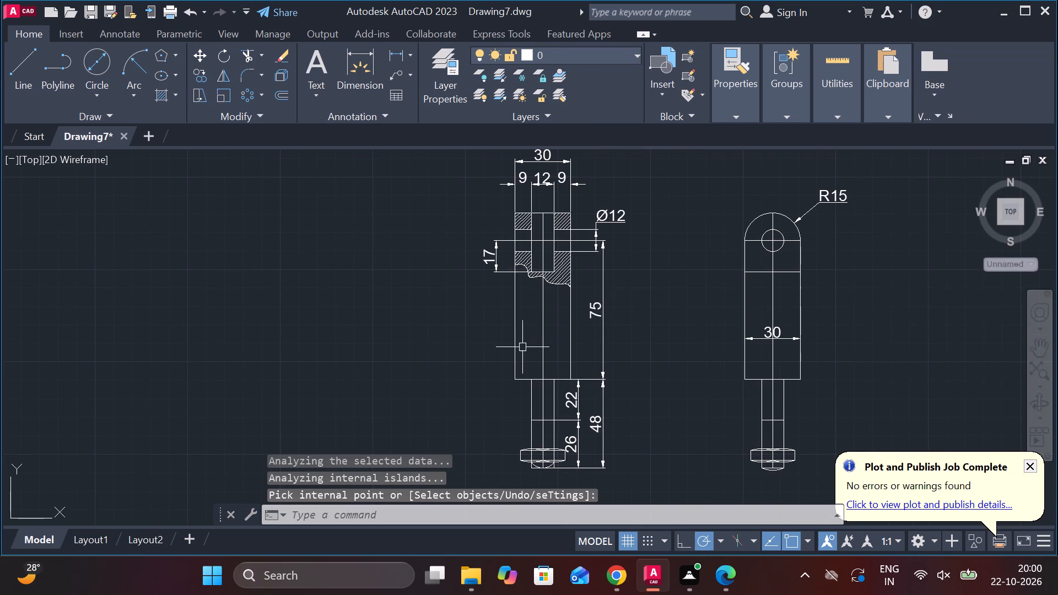
pyautogui.click(541, 336)
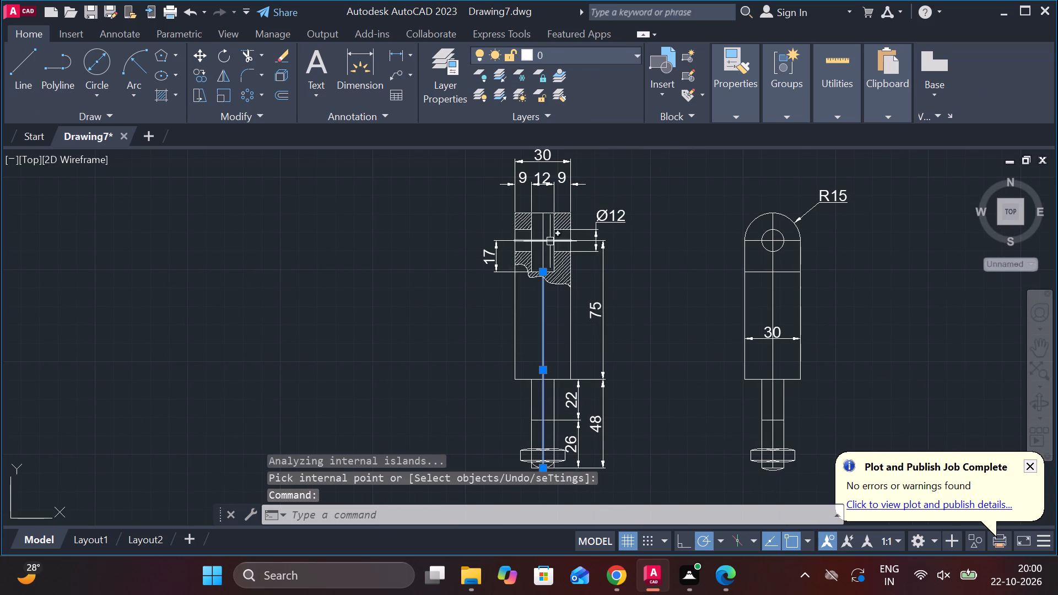
pyautogui.scroll(3, 549, 224)
pyautogui.click(519, 229)
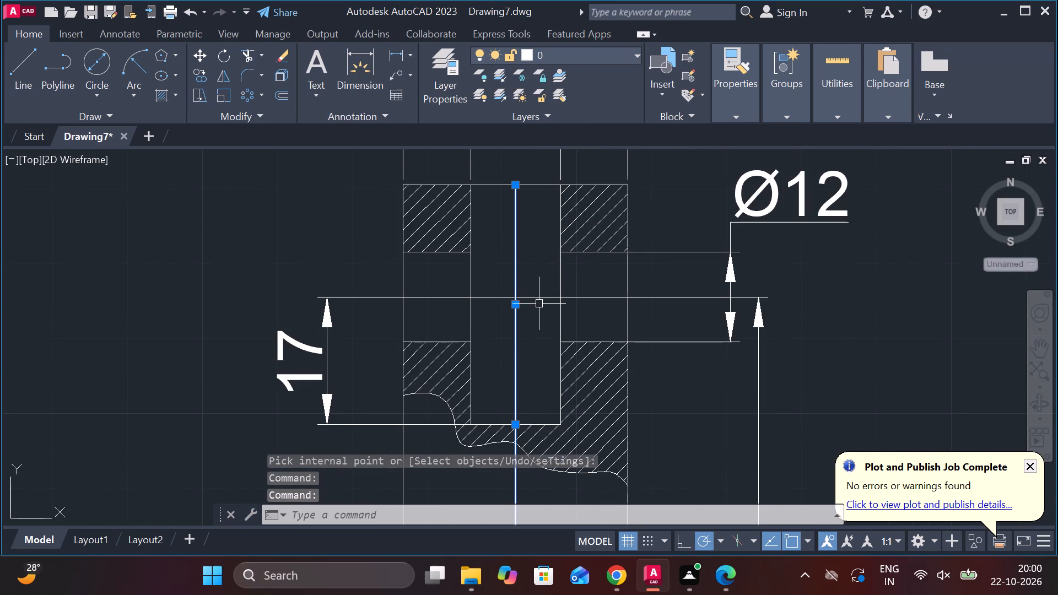
pyautogui.click(539, 301)
pyautogui.scroll(-2, 505, 345)
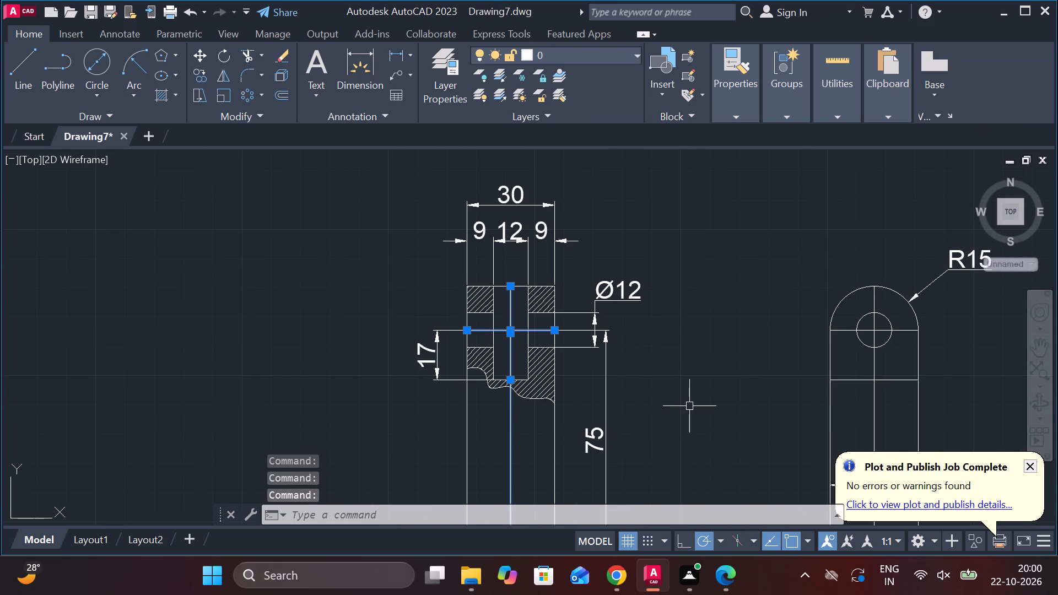
pyautogui.press('j')
pyautogui.press('Return')
# Set the linetype of the hatched view's vertical centerline to CENTER.
pyautogui.moveTo(675, 410); pyautogui.dragTo(620, 253, button='middle')
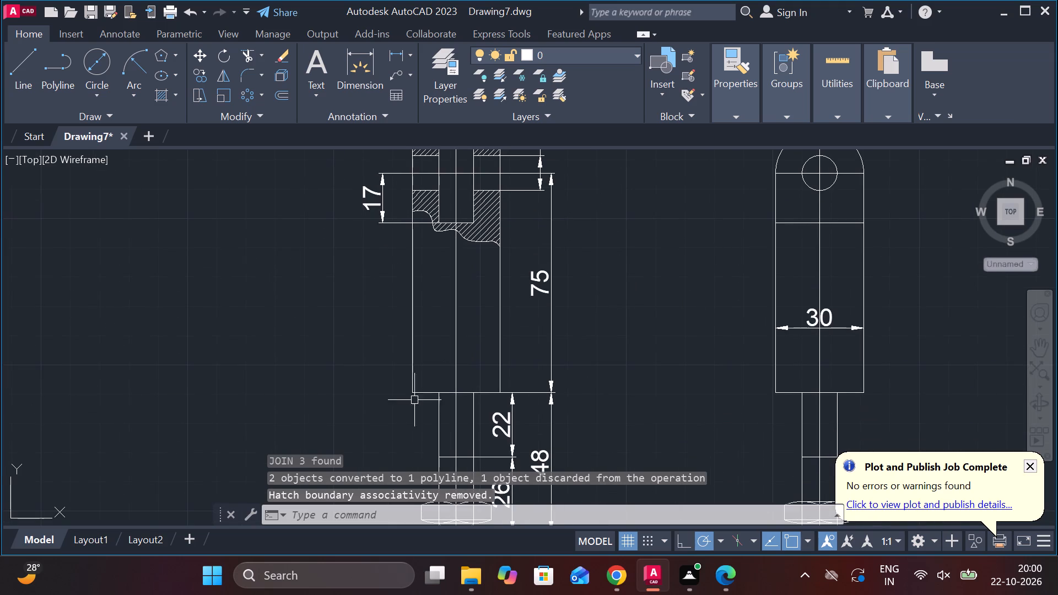
pyautogui.click(455, 416)
pyautogui.moveTo(451, 374); pyautogui.dragTo(440, 307, button='middle')
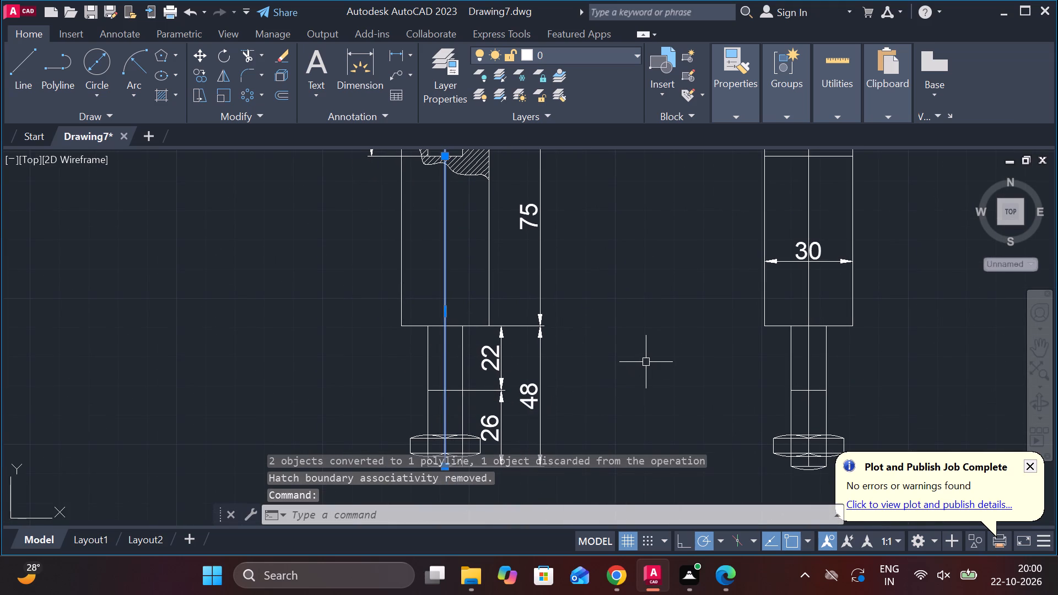
pyautogui.scroll(-1, 594, 345)
pyautogui.click(728, 117)
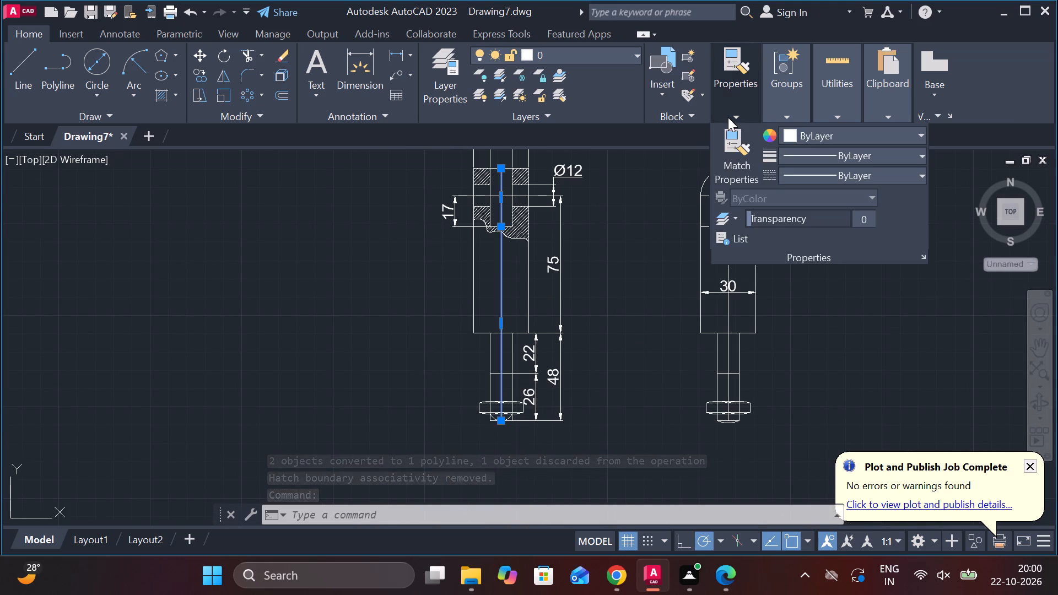
pyautogui.click(792, 170)
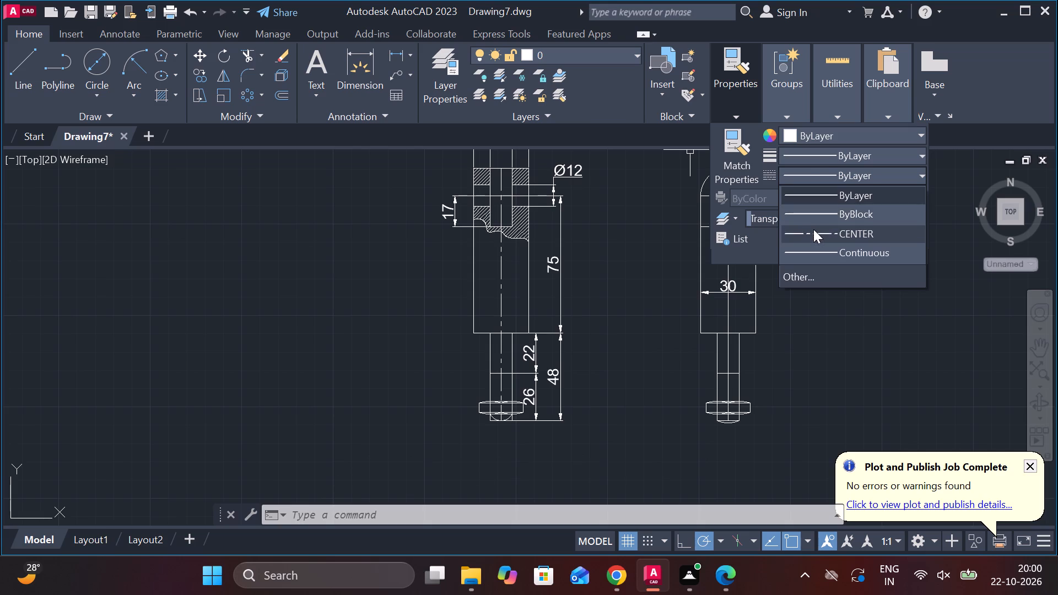
pyautogui.click(813, 229)
pyautogui.press('Escape')
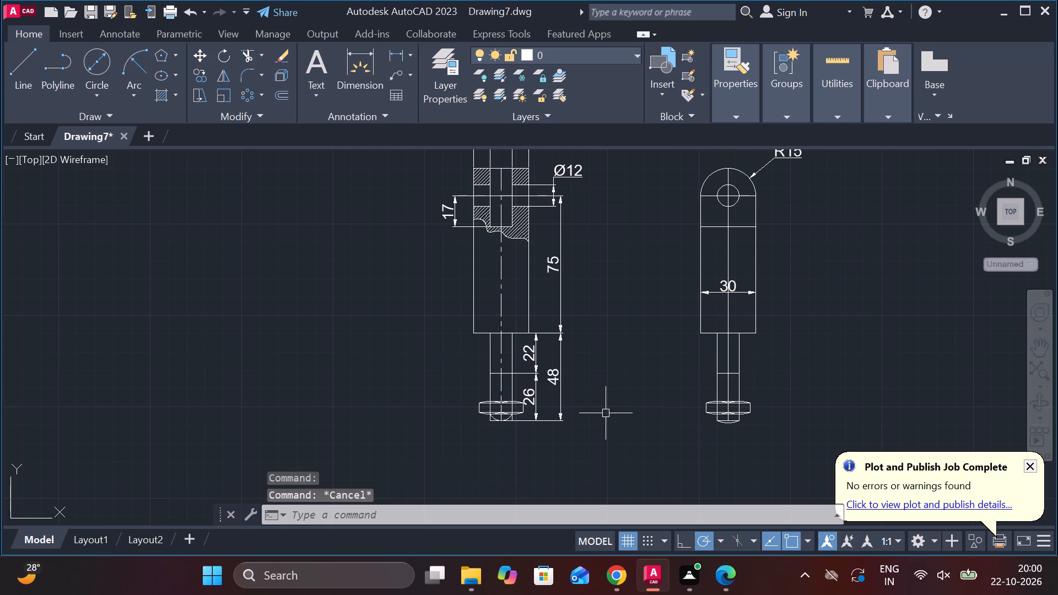
# Draw a vertical line over the R15 view's left stem edge, from the stem's horizontal line down to the top of the crosspiece.
pyautogui.scroll(2, 651, 418)
pyautogui.moveTo(627, 414); pyautogui.dragTo(598, 412, button='middle')
pyautogui.moveTo(672, 380); pyautogui.dragTo(370, 389, button='middle')
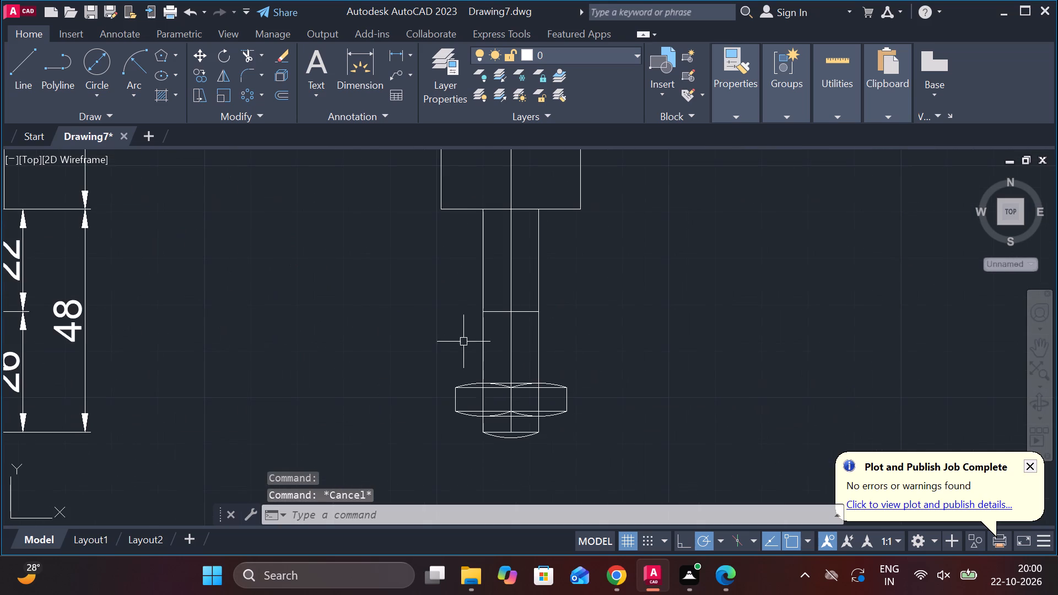
pyautogui.scroll(2, 489, 338)
pyautogui.click(468, 353)
pyautogui.press('Escape')
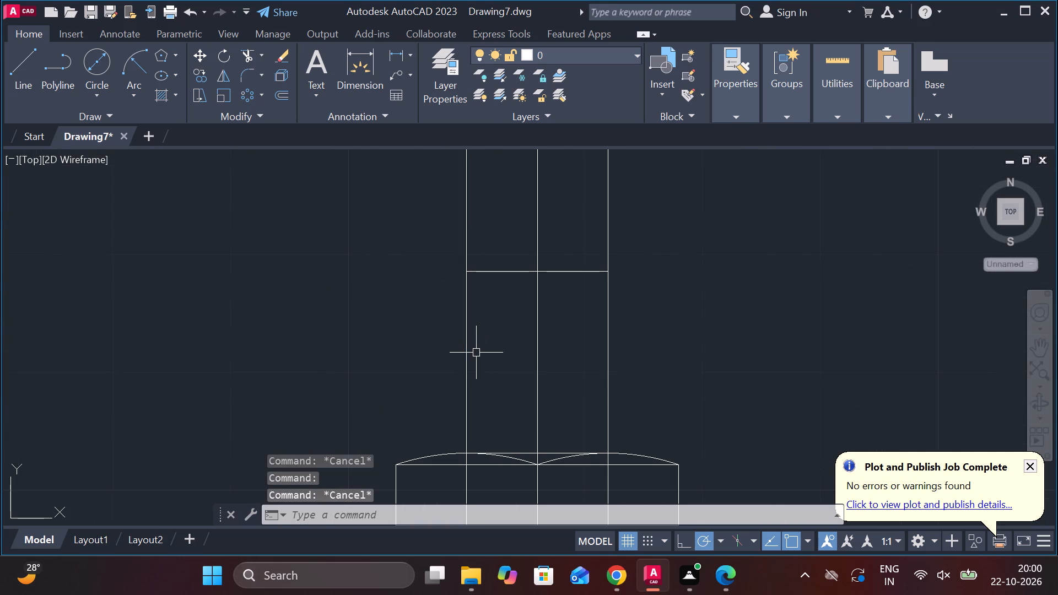
pyautogui.press('l')
pyautogui.press('Return')
pyautogui.click(469, 269)
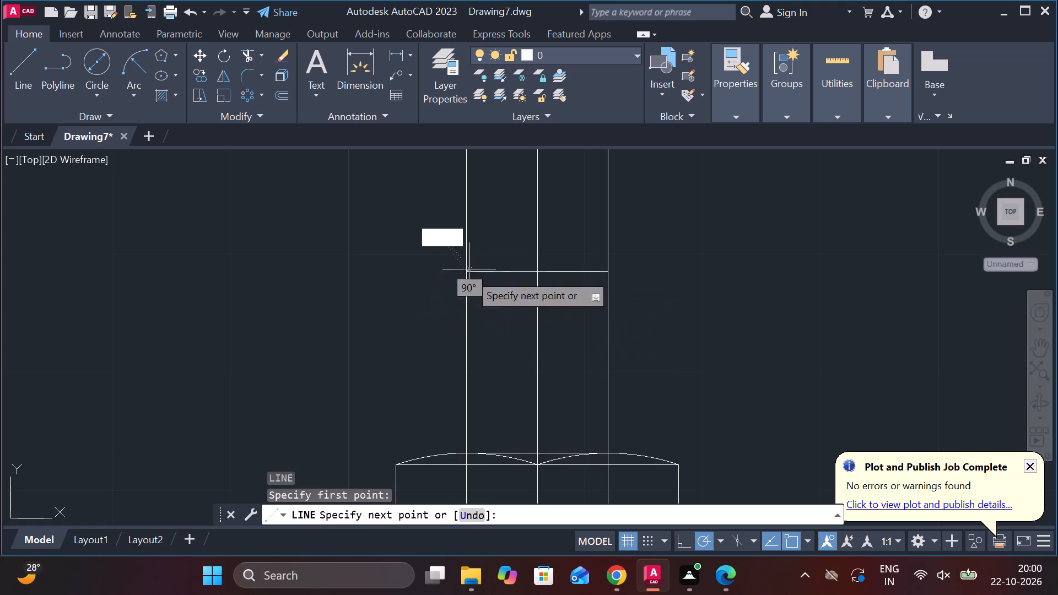
pyautogui.click(465, 452)
pyautogui.press('Escape')
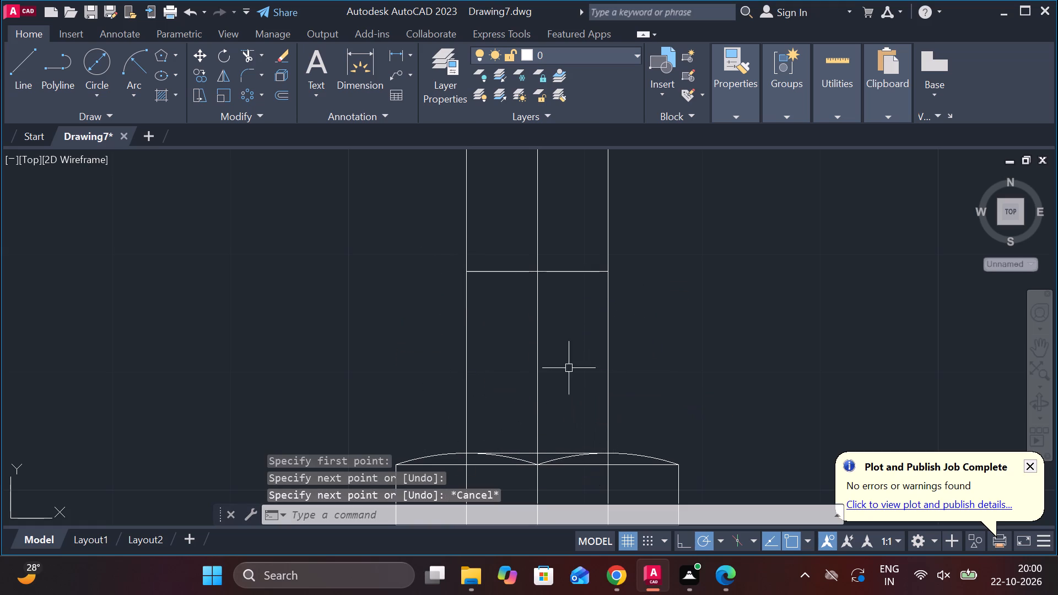
# Offset the short vertical line on the R15 view's left stem edge inward by 1 for the thread line.
pyautogui.click(468, 341)
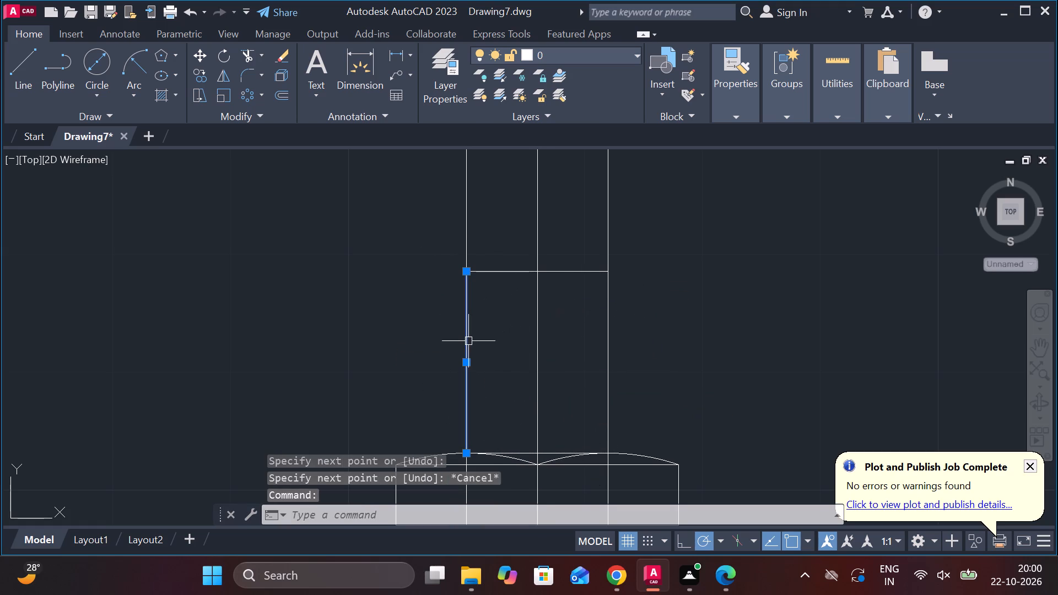
pyautogui.press('o')
pyautogui.press('Return')
pyautogui.press('Return')
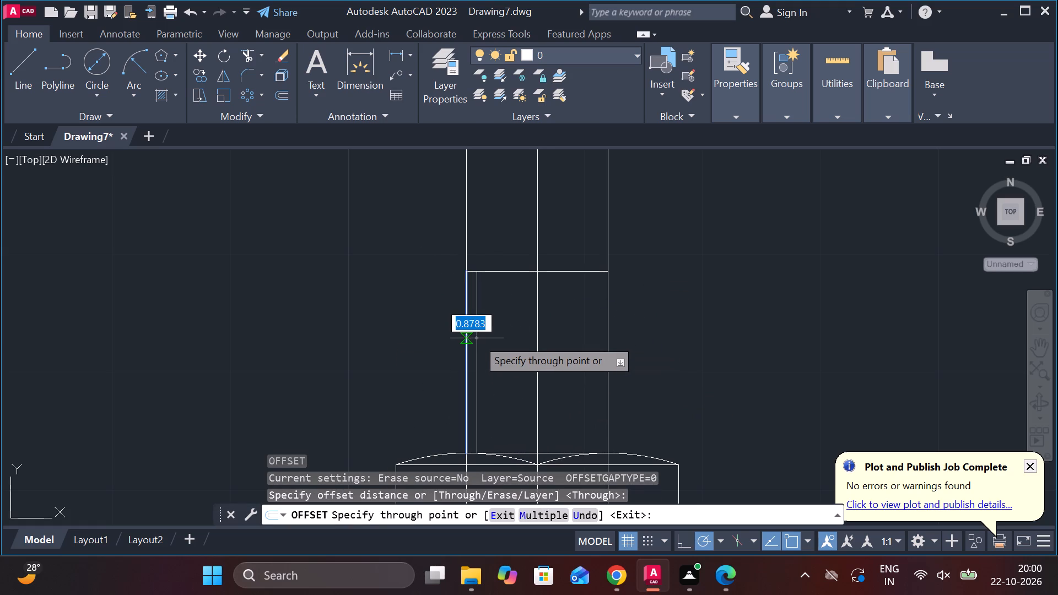
pyautogui.press('1')
pyautogui.press('Return')
pyautogui.press('Escape')
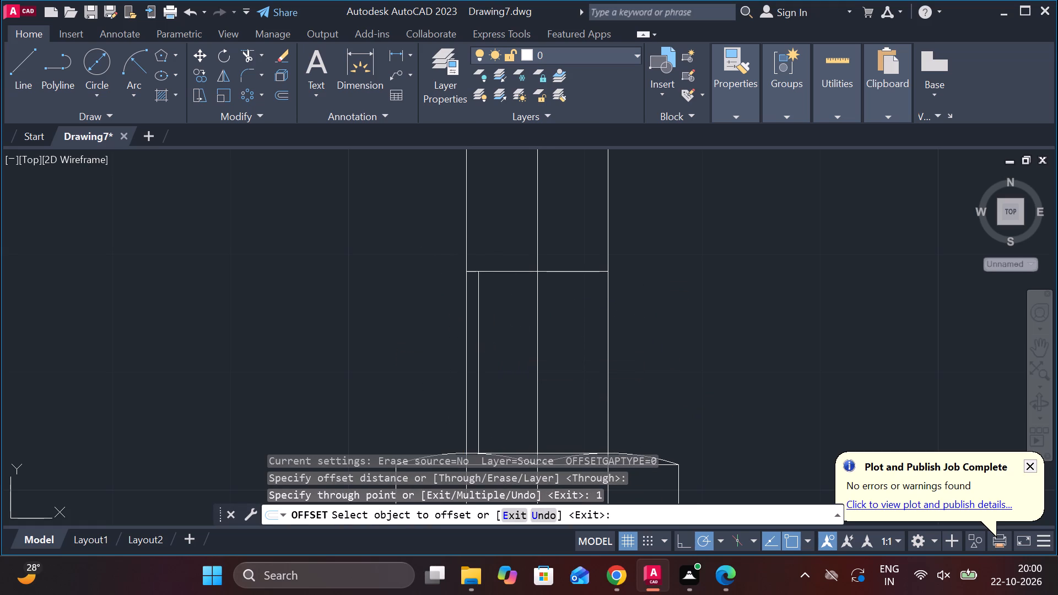
# Mirror the R15 view's offset thread line about the stem's vertical centerline, keeping the source line.
pyautogui.click(480, 357)
pyautogui.write('mi')
pyautogui.press('Return')
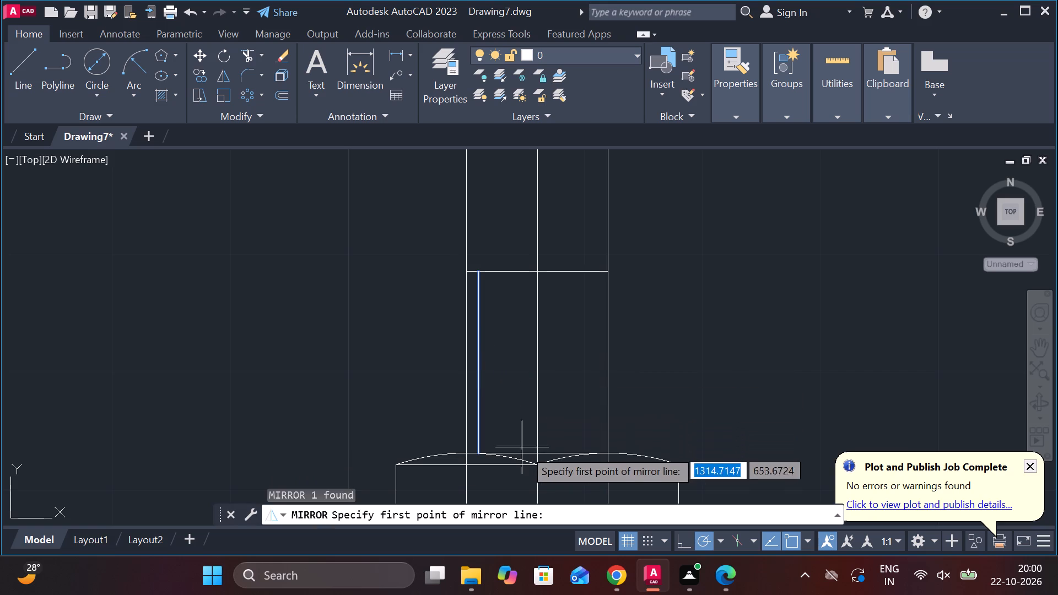
pyautogui.moveTo(536, 451); pyautogui.dragTo(536, 445)
pyautogui.click(535, 267)
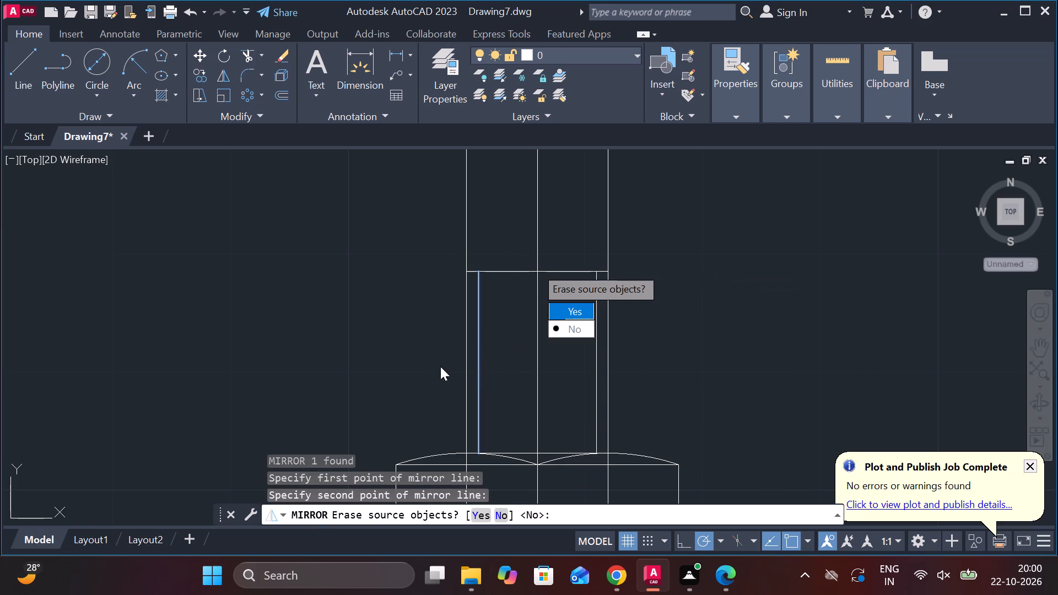
pyautogui.moveTo(560, 336); pyautogui.dragTo(535, 267)
# Load the DASHED linetype from acadiso.lin into the drawing.
pyautogui.click(483, 346)
pyautogui.click(481, 337)
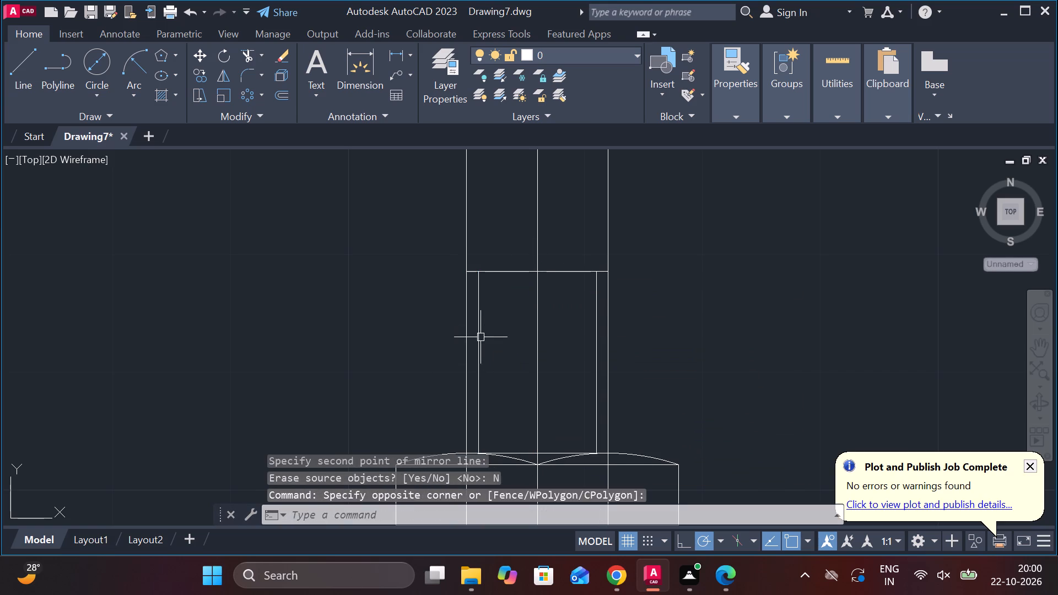
pyautogui.click(478, 331)
pyautogui.click(594, 338)
pyautogui.click(724, 108)
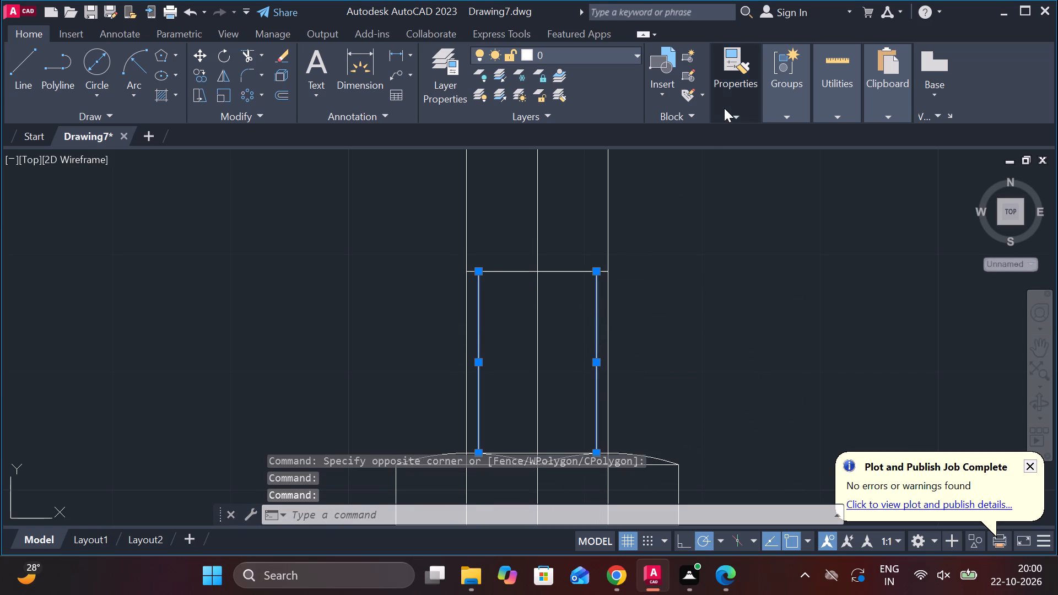
pyautogui.click(871, 177)
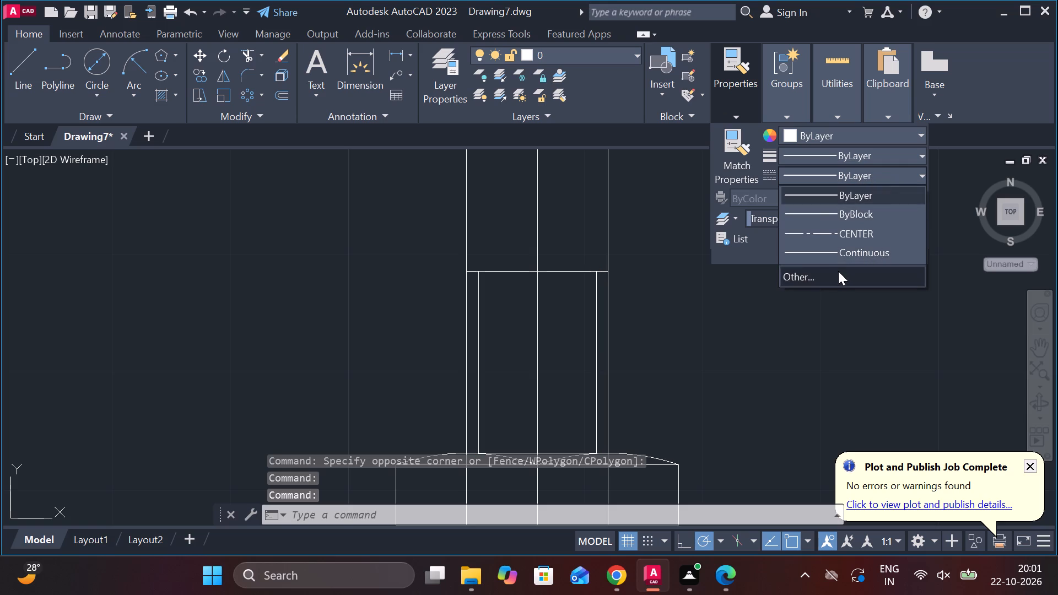
pyautogui.click(829, 274)
pyautogui.click(645, 137)
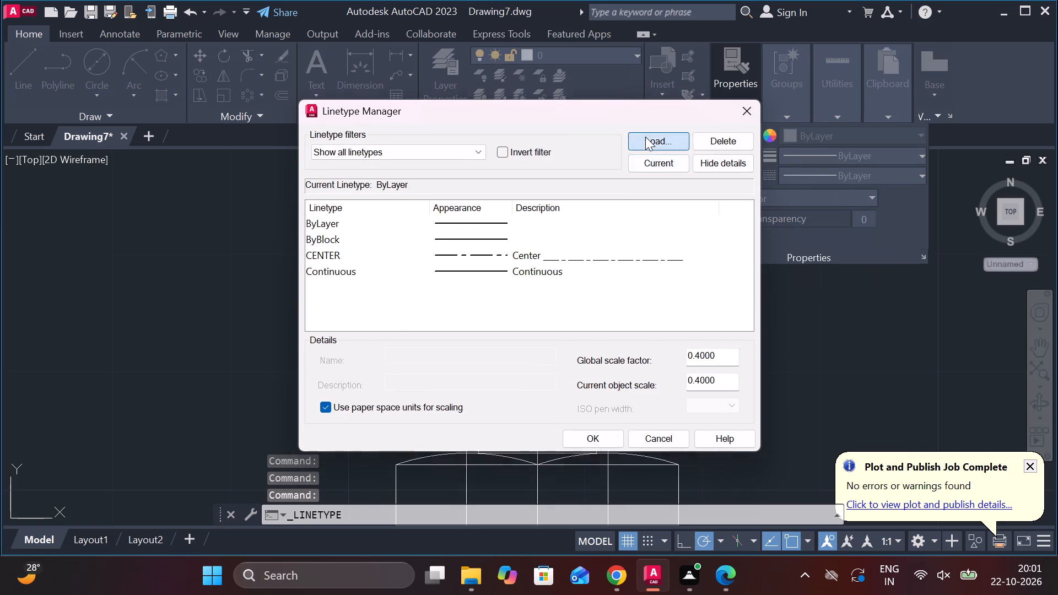
pyautogui.scroll(-1, 458, 307)
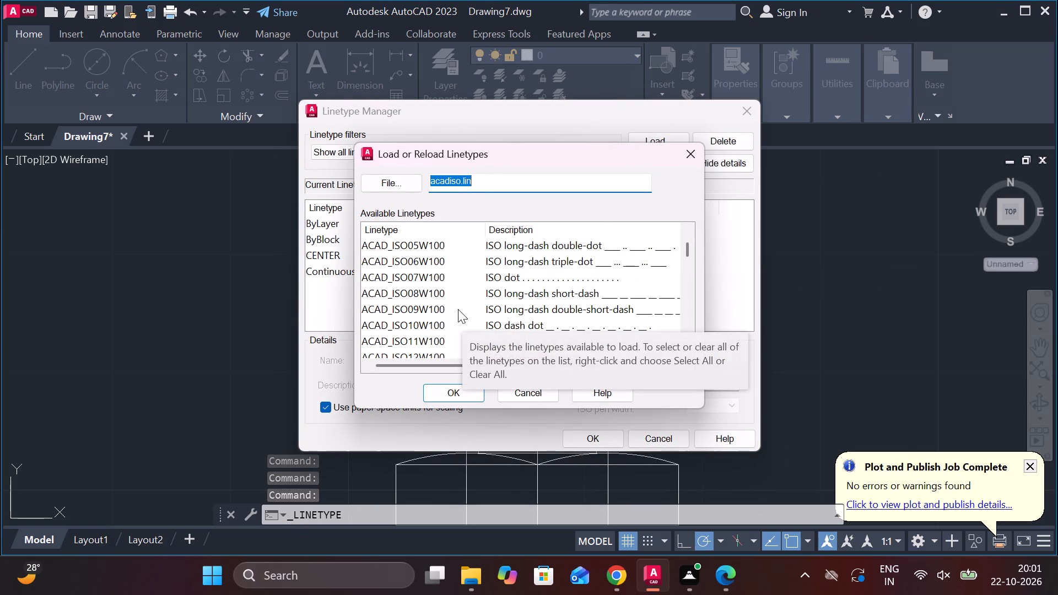
pyautogui.scroll(-2, 458, 311)
pyautogui.scroll(-2, 384, 337)
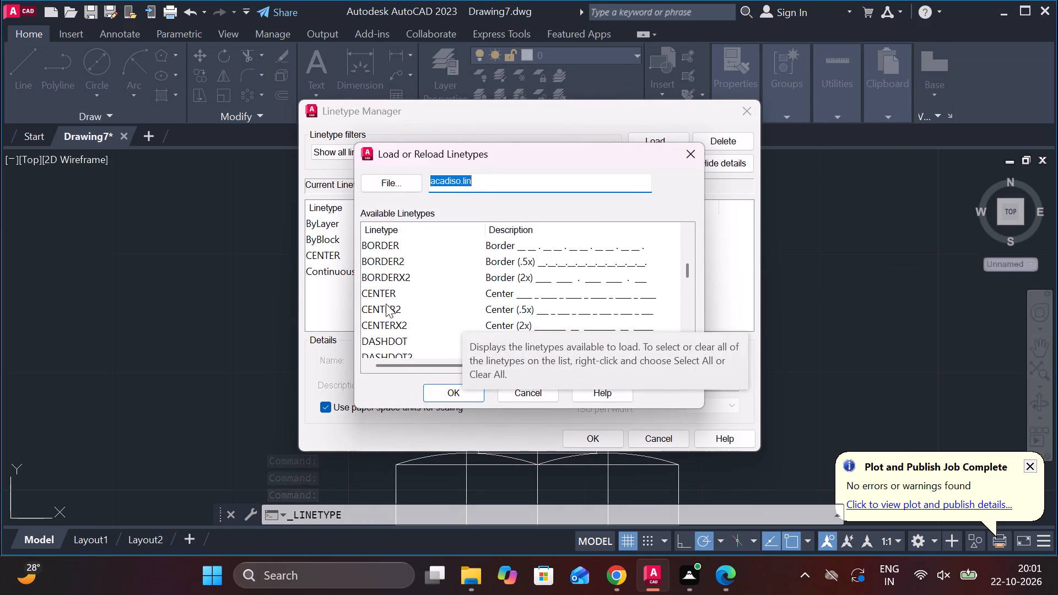
pyautogui.scroll(-2, 386, 304)
pyautogui.click(382, 290)
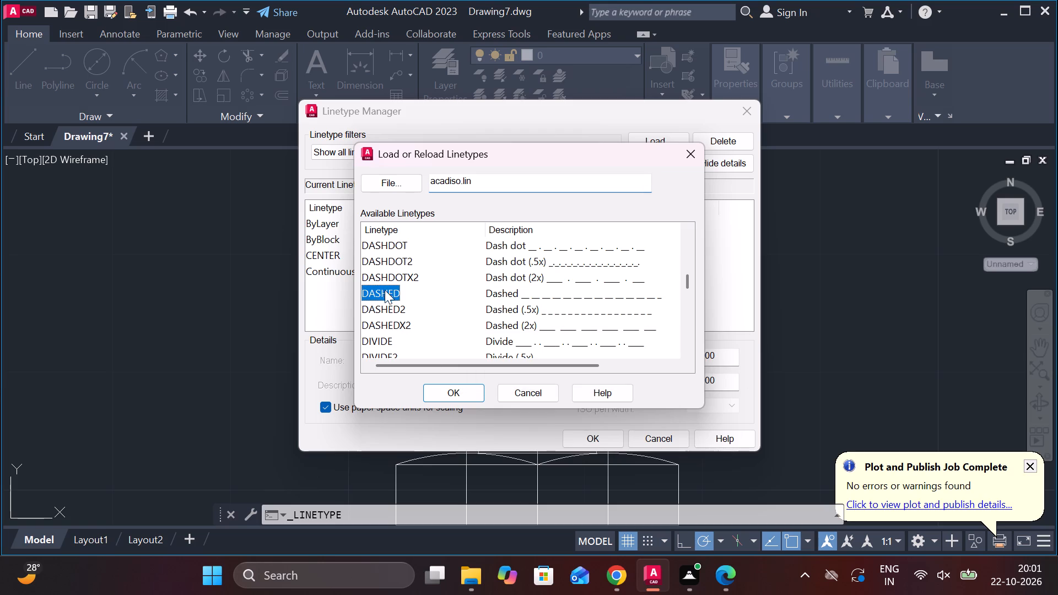
pyautogui.click(438, 398)
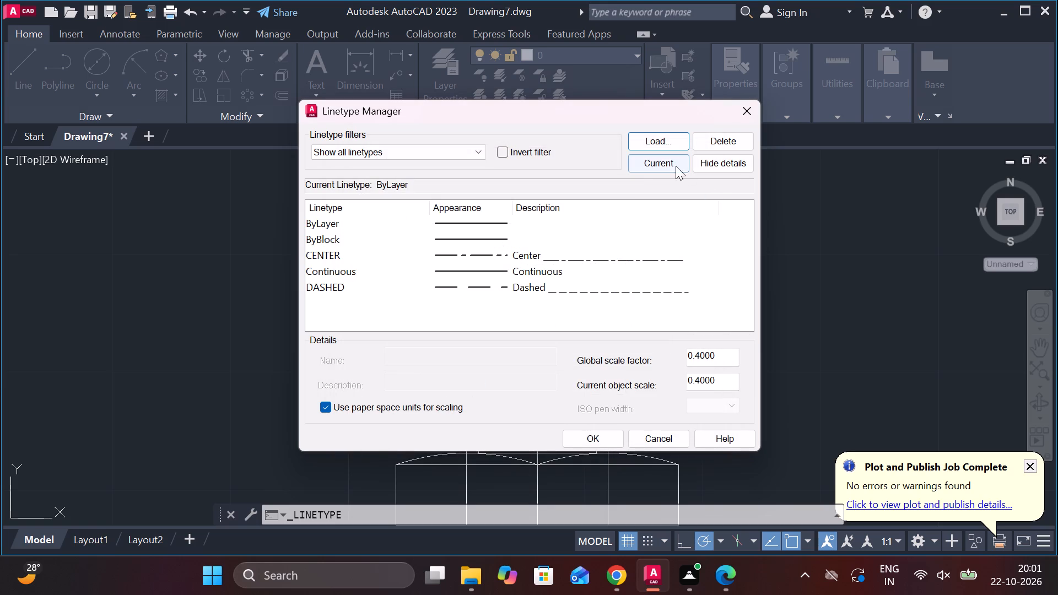
pyautogui.click(611, 444)
# Set the linetype of both thread lines in the R15 view's stem to DASHED.
pyautogui.click(601, 355)
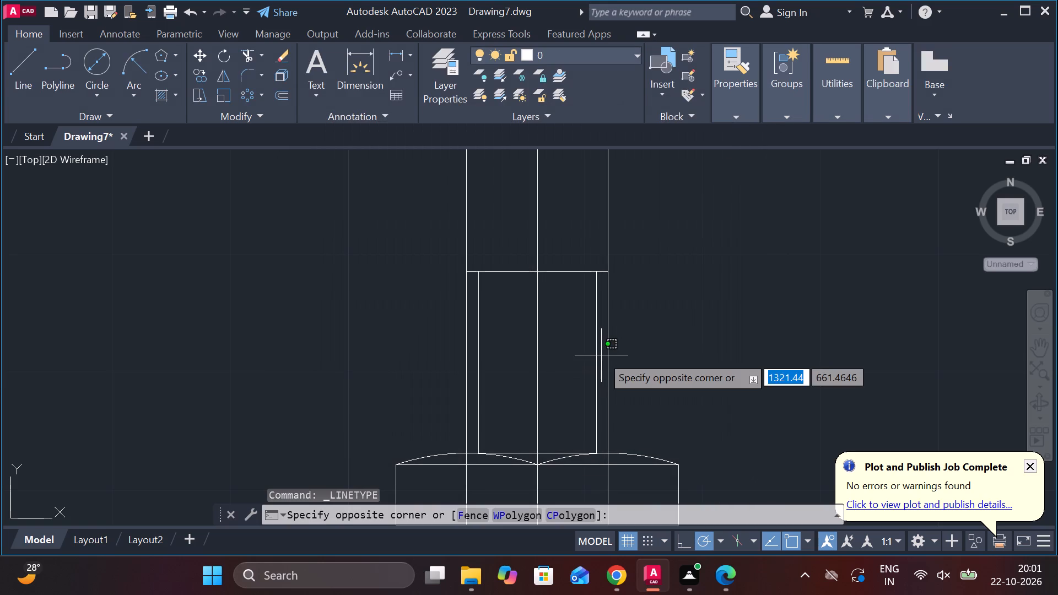
pyautogui.click(601, 355)
pyautogui.click(595, 356)
pyautogui.click(478, 364)
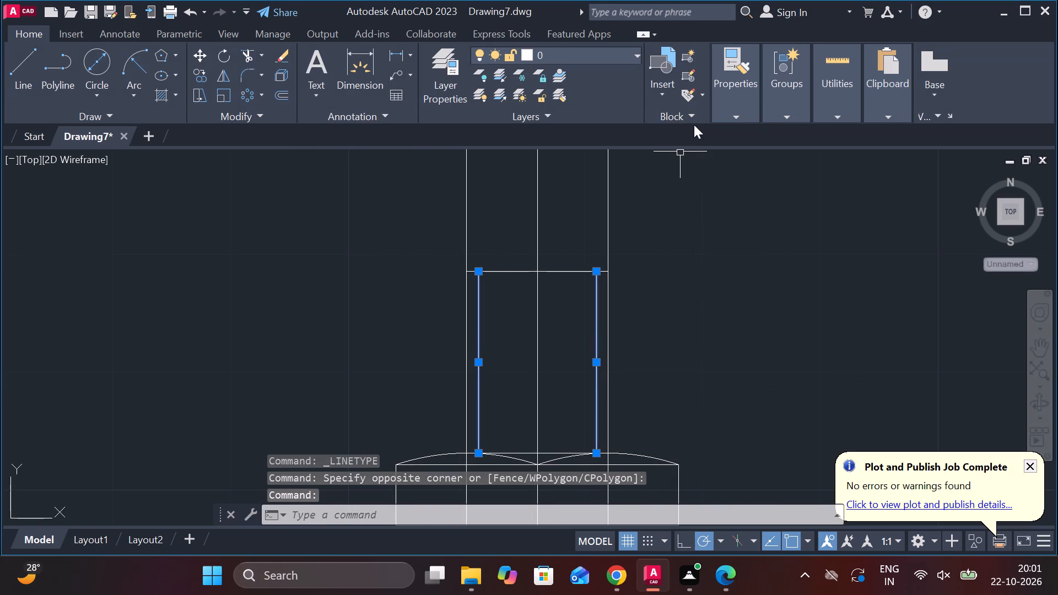
pyautogui.click(719, 118)
pyautogui.click(867, 170)
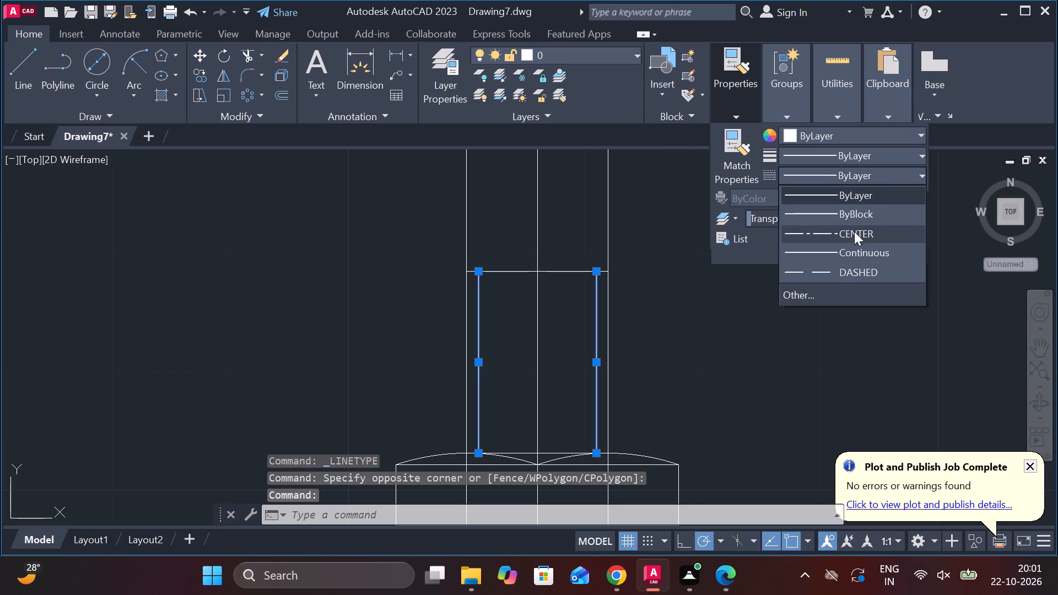
pyautogui.click(849, 276)
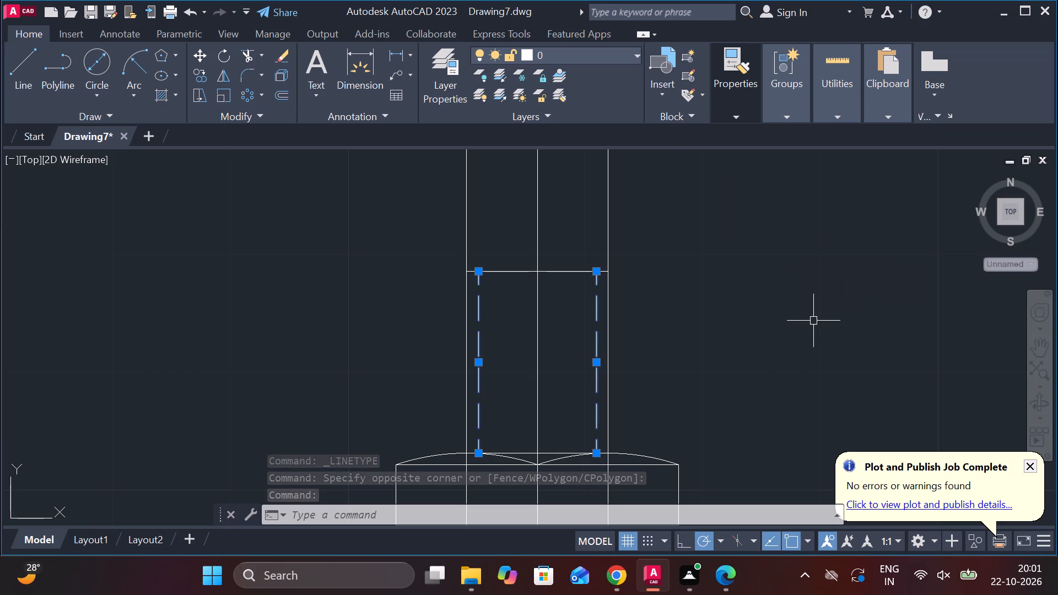
pyautogui.press('Escape')
# Erase the short helper line drawn over the R15 view's left stem edge.
pyautogui.scroll(-3, 813, 321)
pyautogui.scroll(2, 387, 315)
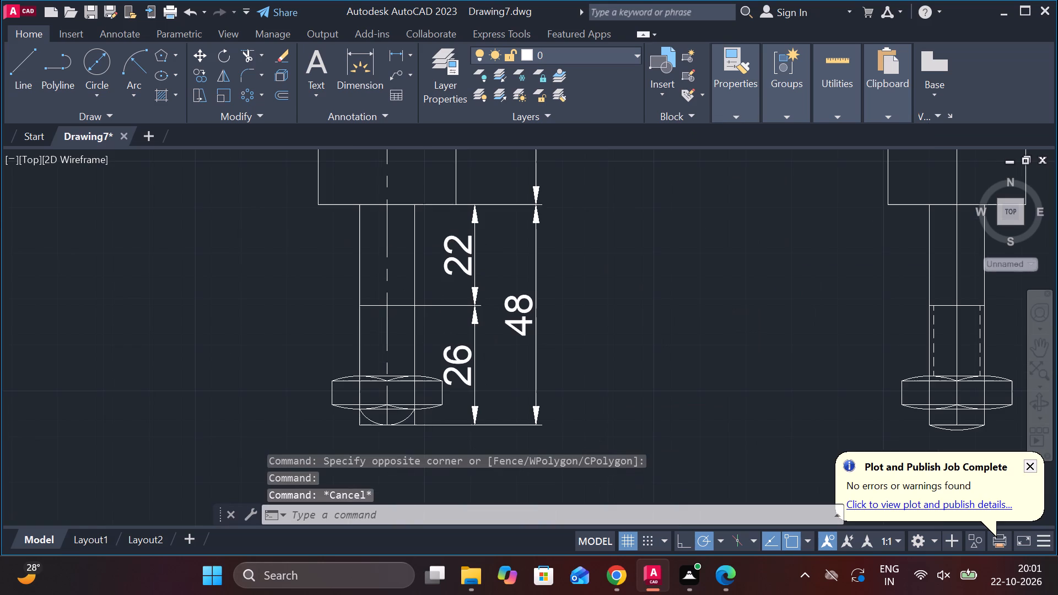
pyautogui.scroll(-1, 387, 315)
pyautogui.scroll(1, 387, 320)
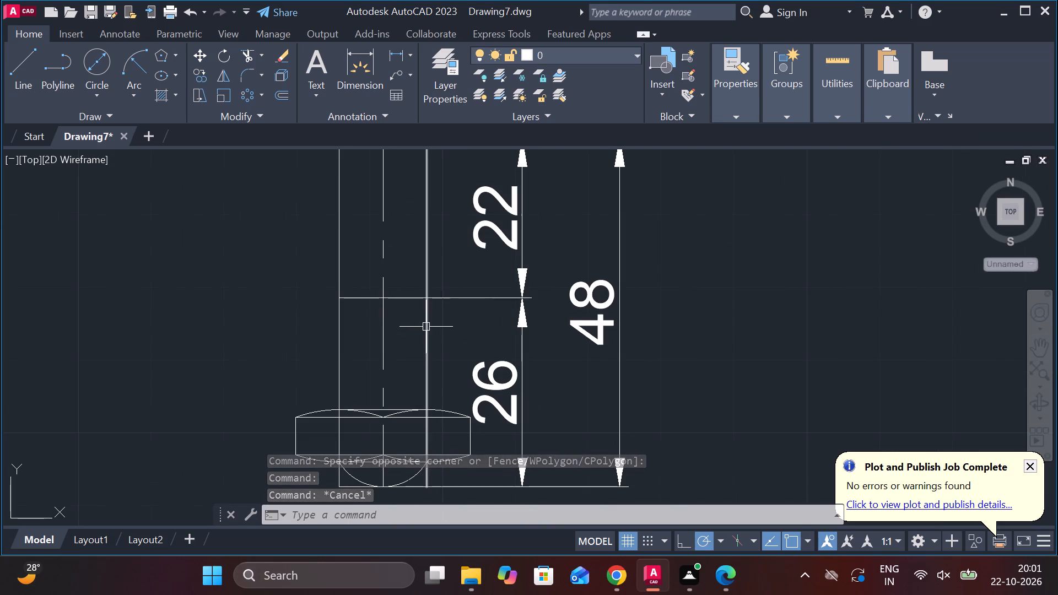
pyautogui.scroll(-1, 553, 328)
pyautogui.moveTo(674, 346); pyautogui.dragTo(372, 341, button='middle')
pyautogui.scroll(2, 600, 363)
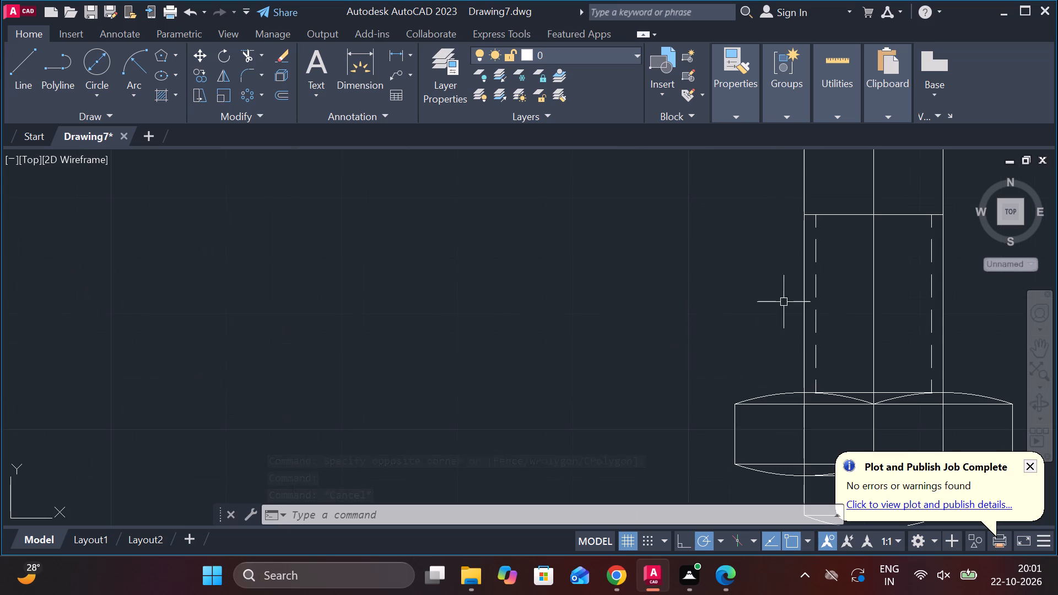
pyautogui.click(806, 297)
pyautogui.click(941, 305)
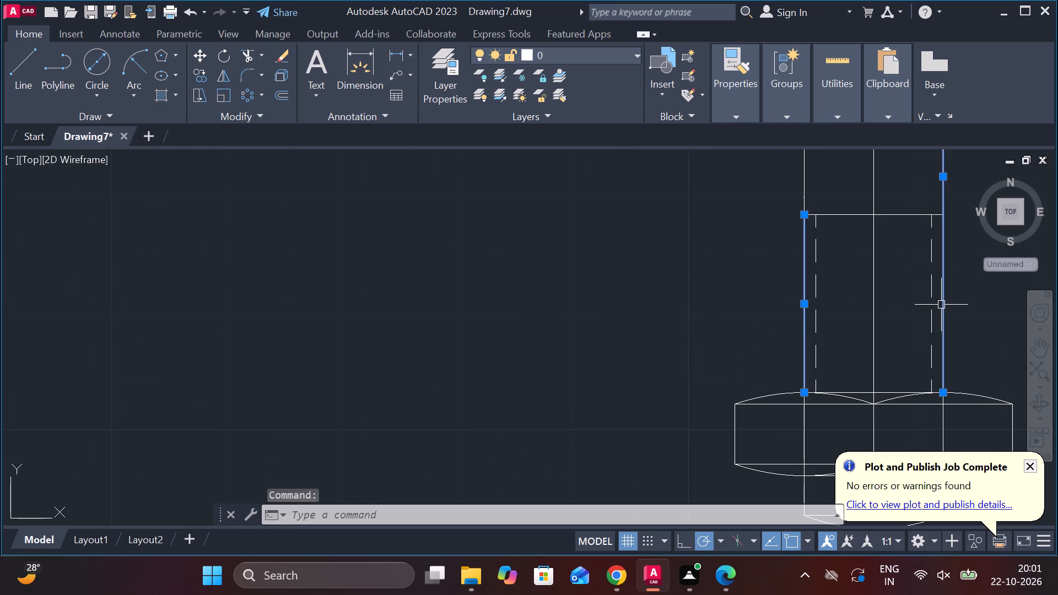
pyautogui.click(941, 305)
pyautogui.press('Escape')
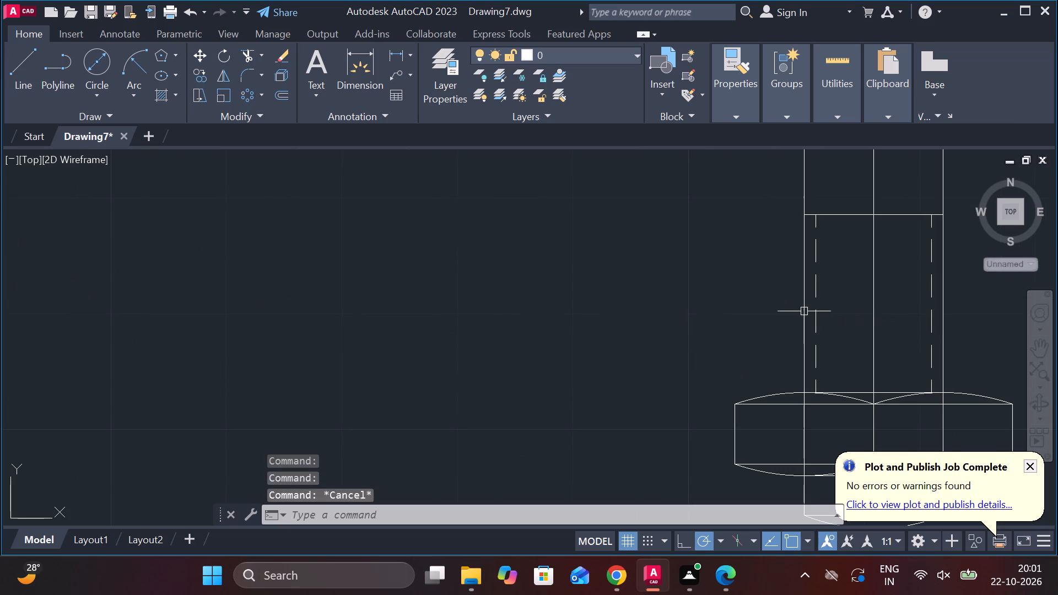
pyautogui.click(804, 311)
pyautogui.write('e')
pyautogui.press('space')
# Draw a vertical line over the hatched view's left stem edge, from the stem's horizontal line down to the top of the crosspiece.
pyautogui.scroll(-2, 804, 313)
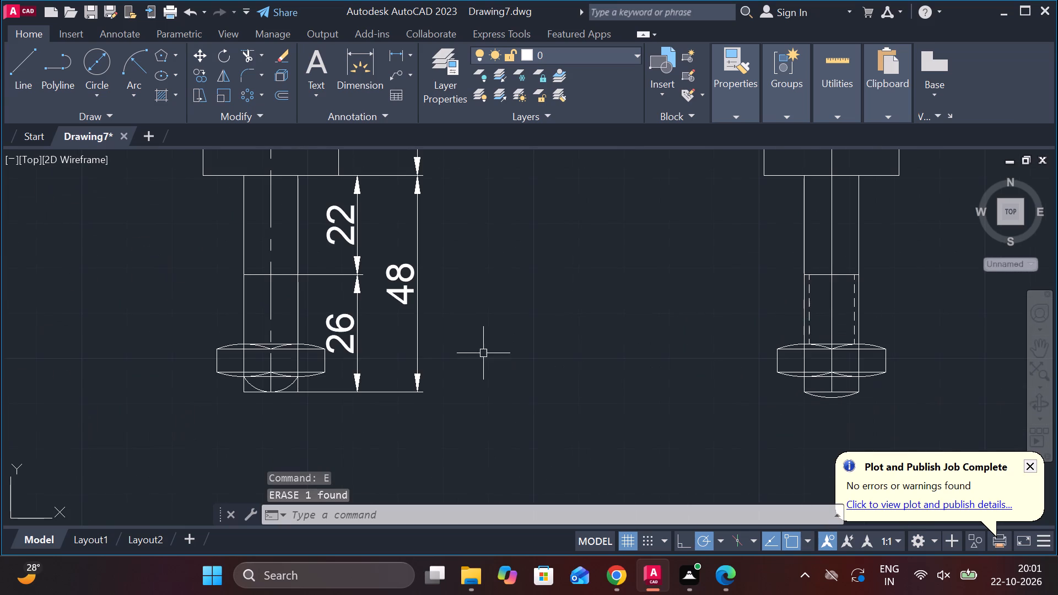
pyautogui.moveTo(484, 348); pyautogui.dragTo(640, 385, button='middle')
pyautogui.scroll(-2, 461, 360)
pyautogui.scroll(-1, 601, 357)
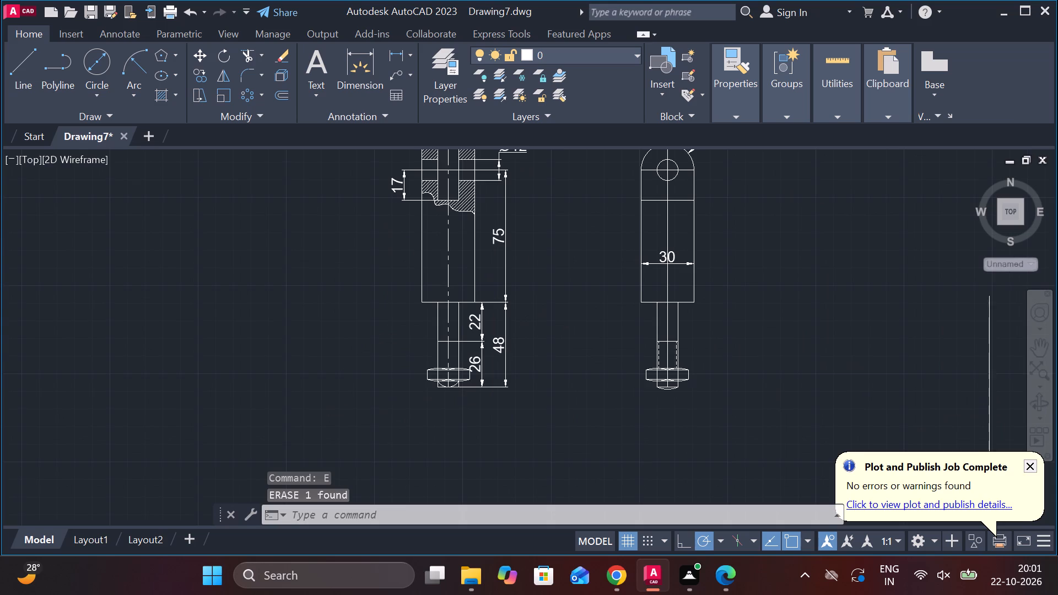
pyautogui.scroll(1, 598, 350)
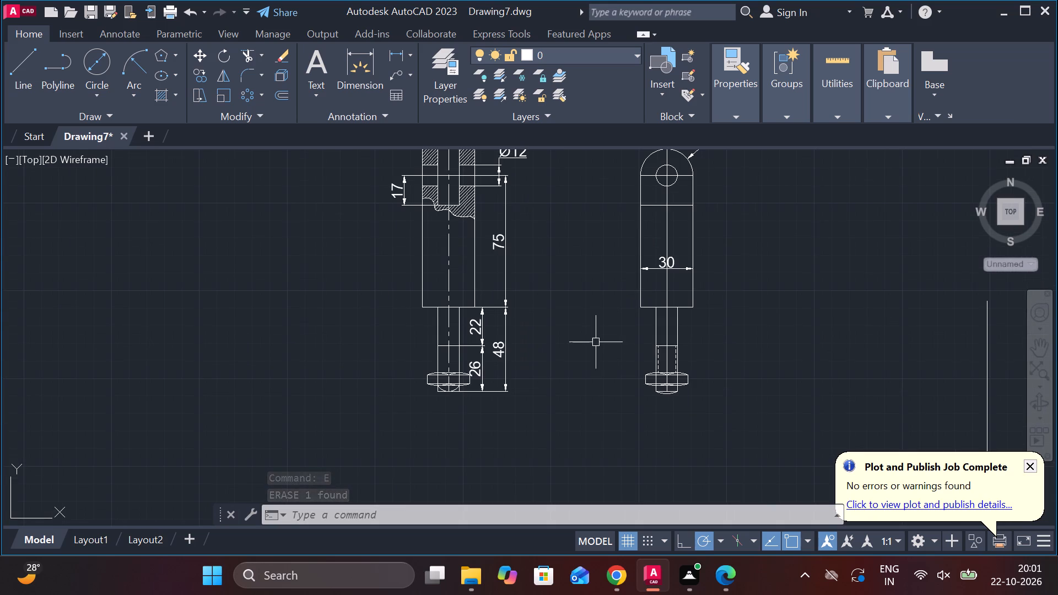
pyautogui.moveTo(596, 342); pyautogui.dragTo(589, 391, button='middle')
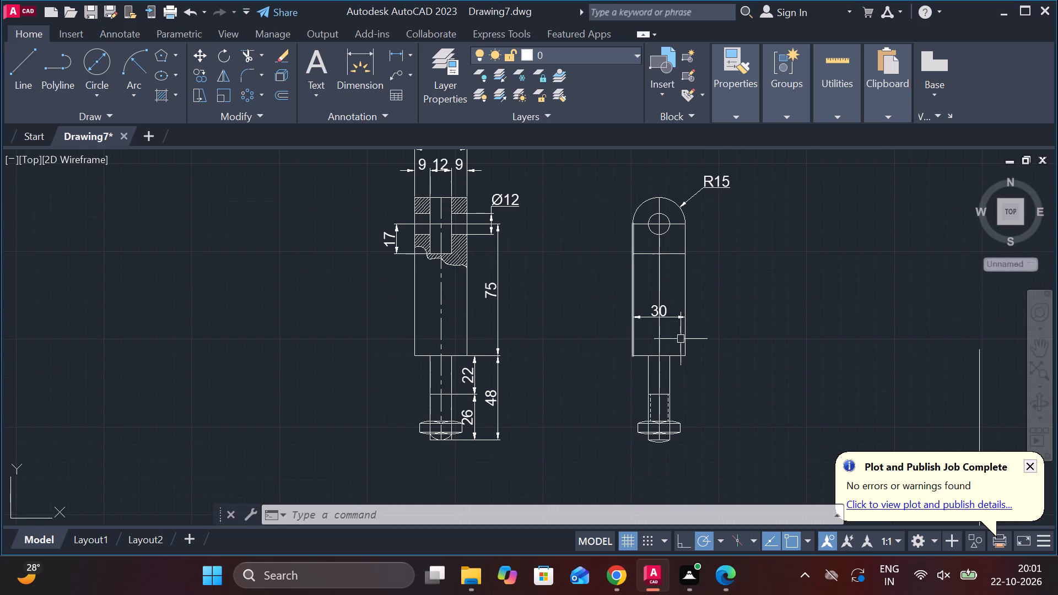
pyautogui.moveTo(703, 345); pyautogui.dragTo(626, 344, button='middle')
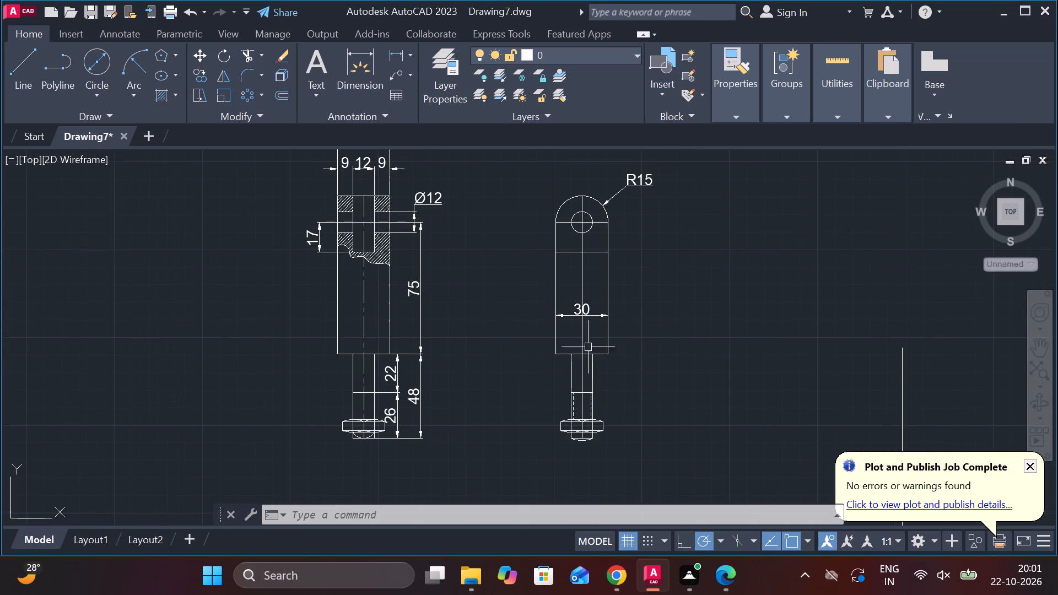
pyautogui.scroll(3, 392, 401)
pyautogui.scroll(-2, 456, 319)
pyautogui.moveTo(462, 327); pyautogui.dragTo(533, 273, button='middle')
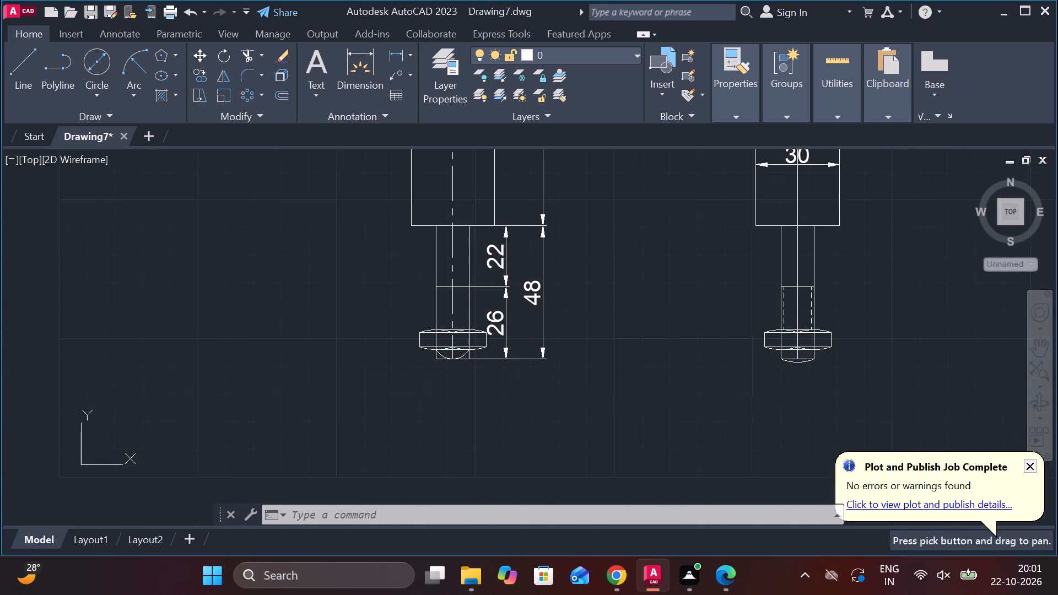
pyautogui.scroll(3, 418, 301)
pyautogui.press('l')
pyautogui.press('Return')
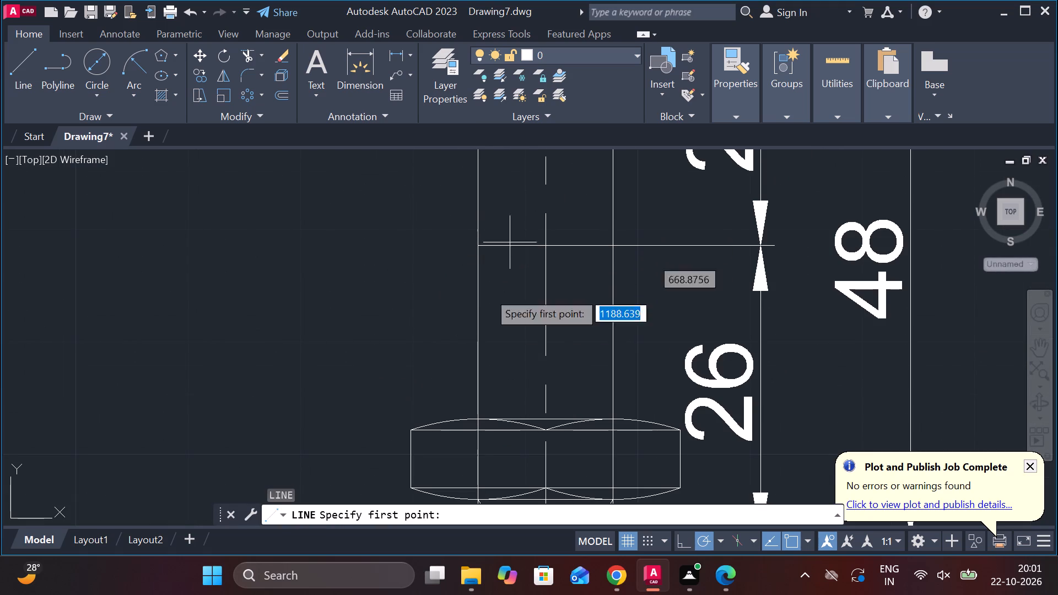
pyautogui.click(472, 247)
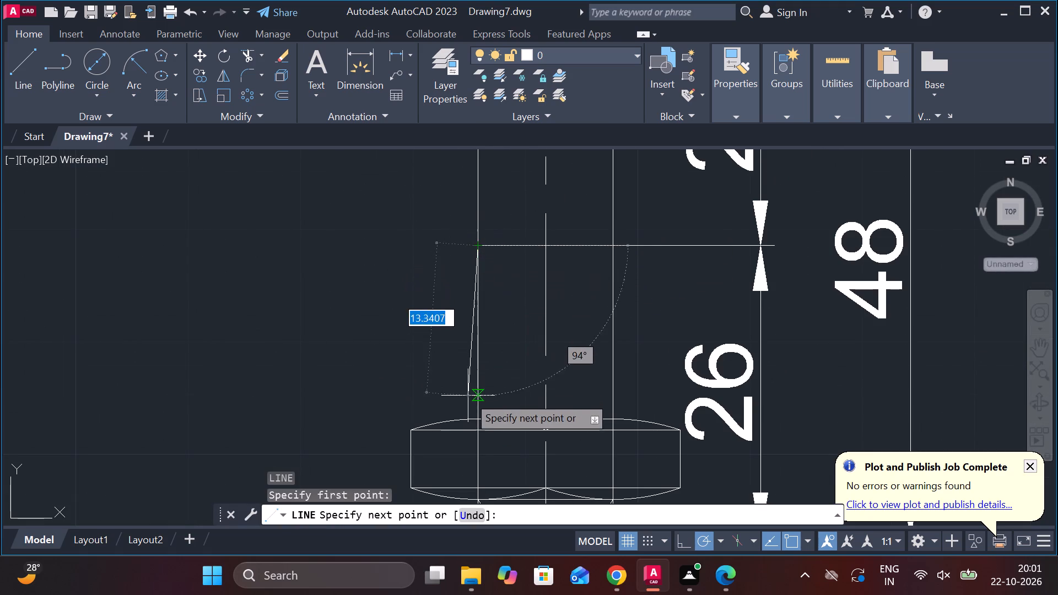
pyautogui.click(476, 415)
pyautogui.press('Escape')
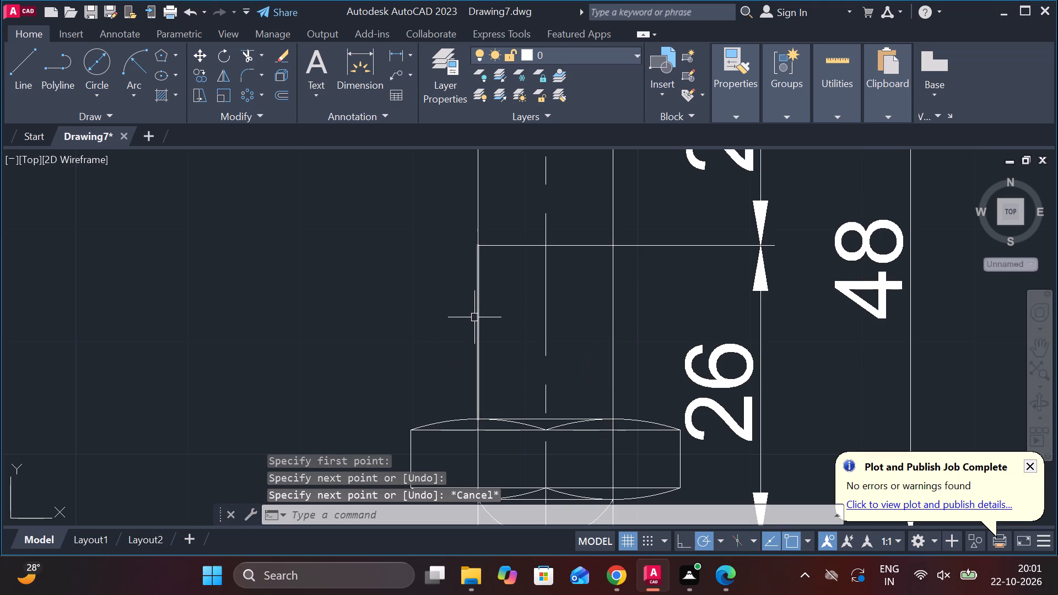
# Offset the new line on the hatched view's left stem edge inward by 1 for the thread line.
pyautogui.click(474, 317)
pyautogui.press('o')
pyautogui.press('Return')
pyautogui.press('Return')
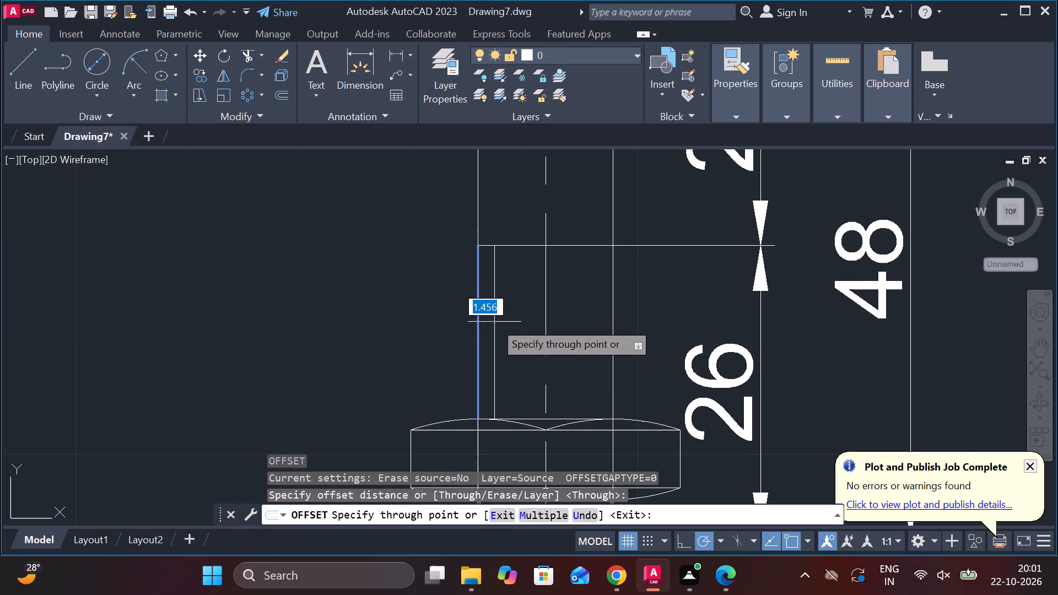
pyautogui.press('1')
pyautogui.press('Return')
pyautogui.press('\\')
pyautogui.press('Escape')
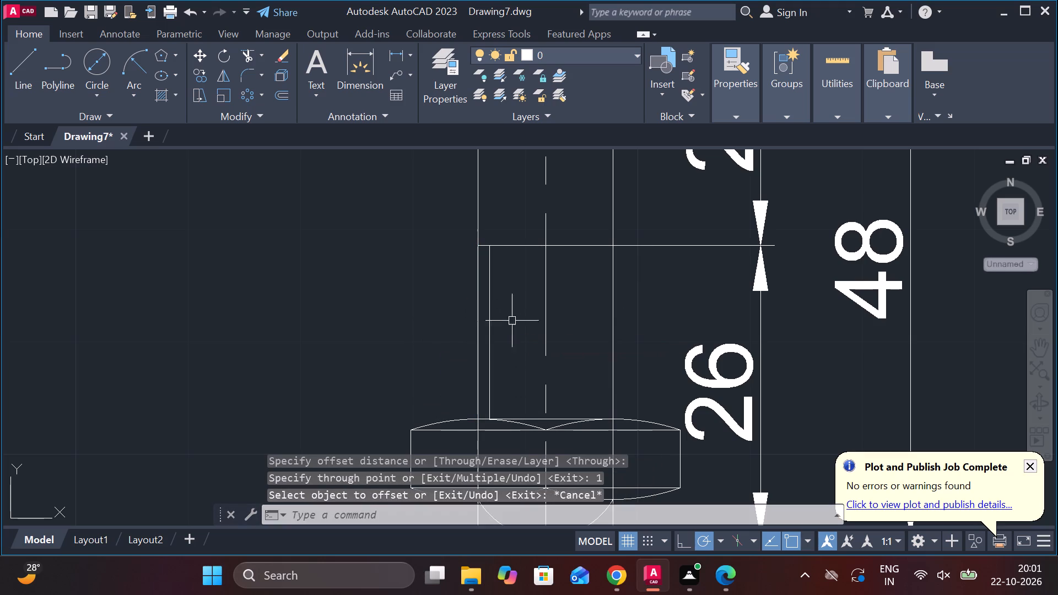
# Mirror the hatched view's inner thread line about the stem's vertical centerline, keeping the original line.
pyautogui.click(489, 317)
pyautogui.write('mi')
pyautogui.press('Return')
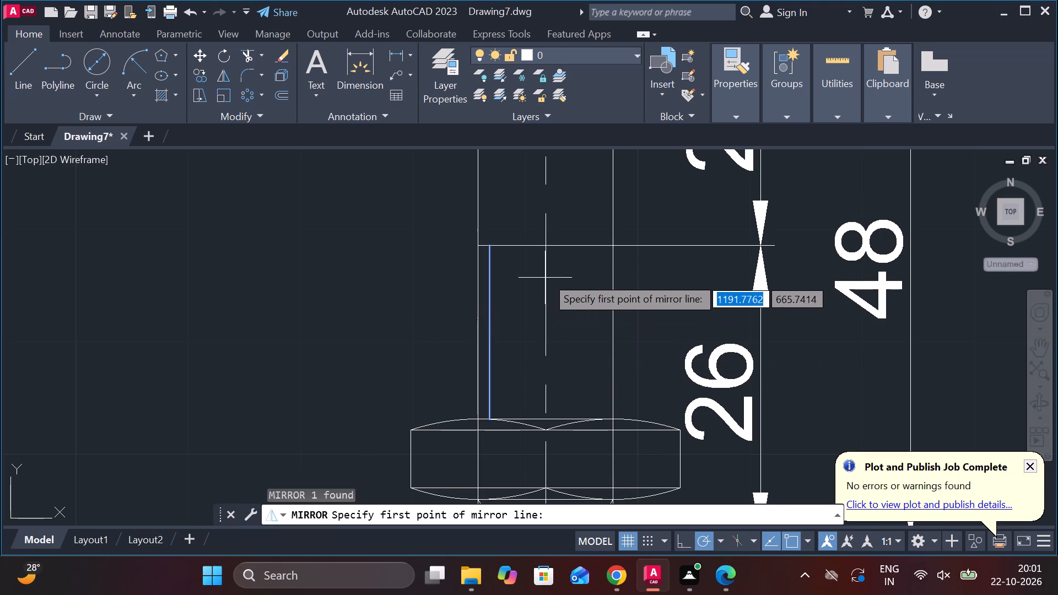
pyautogui.click(549, 251)
pyautogui.click(544, 418)
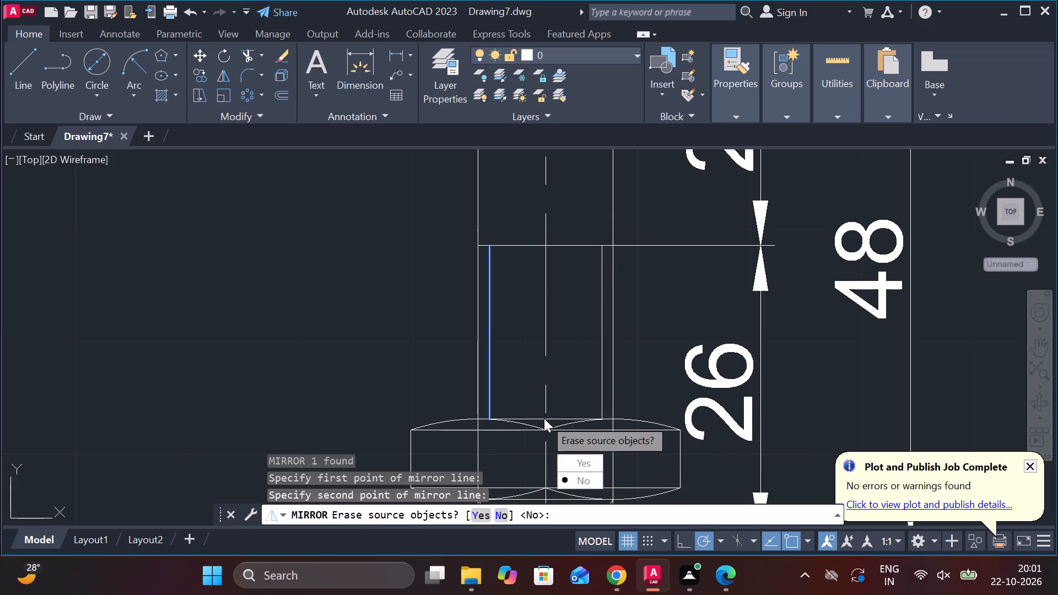
pyautogui.moveTo(581, 478); pyautogui.dragTo(544, 418)
pyautogui.press('Escape')
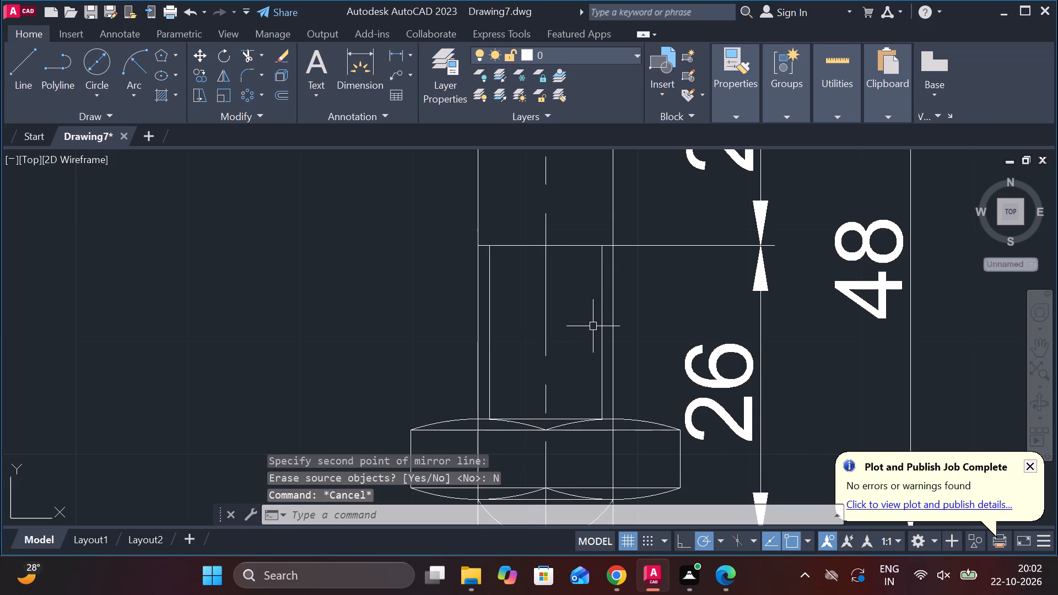
# Set the linetype of both thread lines in the hatched view's stem to DASHED.
pyautogui.click(604, 320)
pyautogui.click(492, 338)
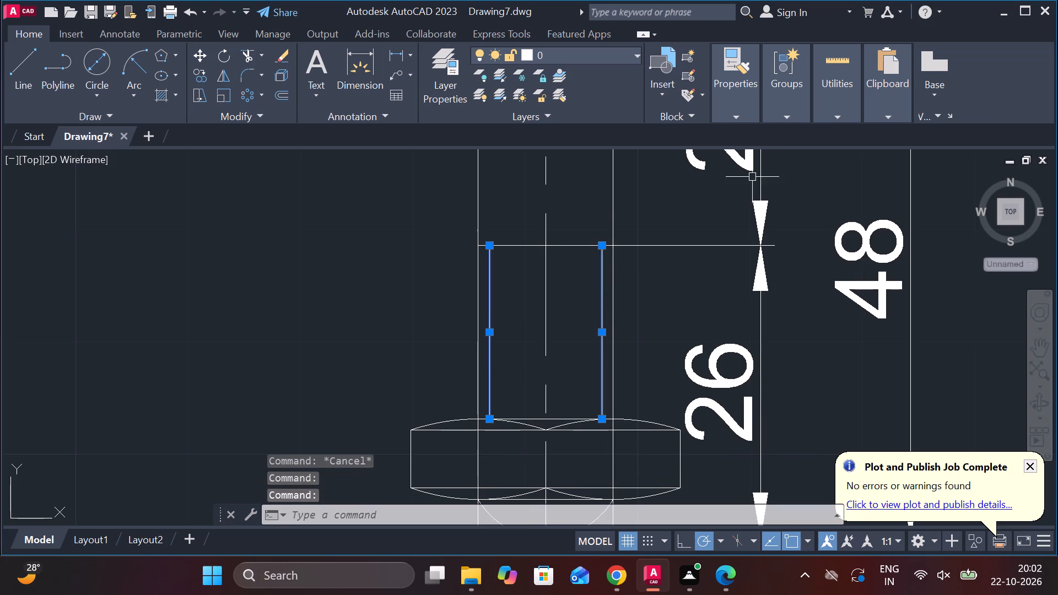
pyautogui.click(743, 118)
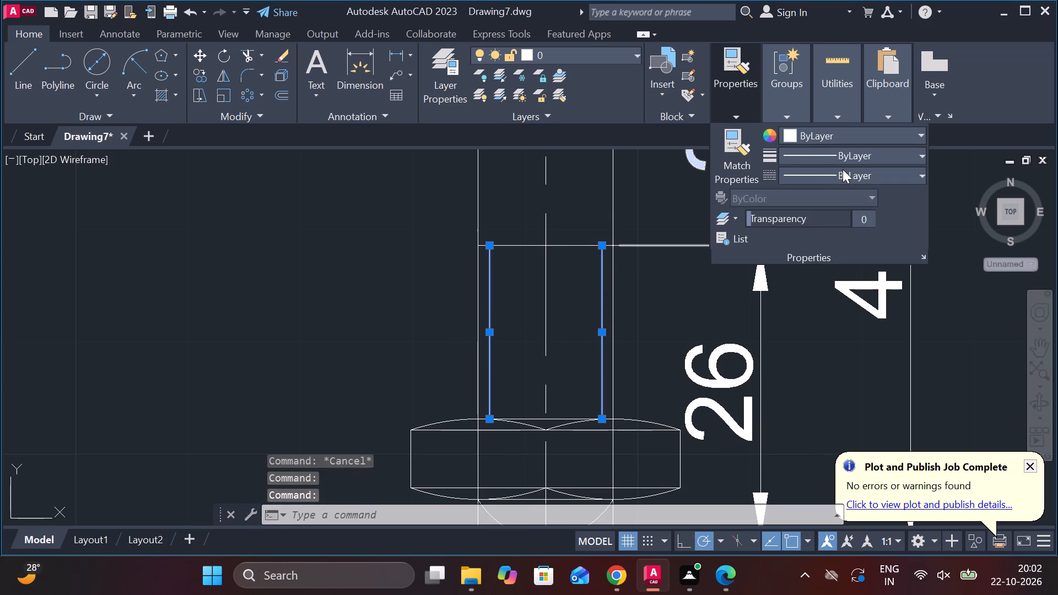
pyautogui.click(896, 168)
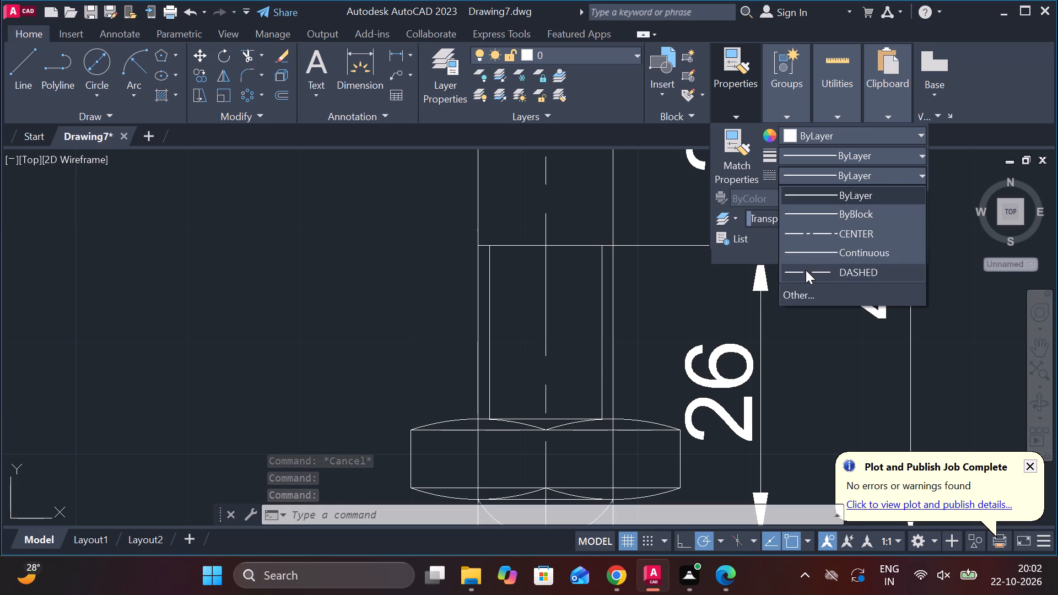
pyautogui.click(806, 270)
pyautogui.press('Escape')
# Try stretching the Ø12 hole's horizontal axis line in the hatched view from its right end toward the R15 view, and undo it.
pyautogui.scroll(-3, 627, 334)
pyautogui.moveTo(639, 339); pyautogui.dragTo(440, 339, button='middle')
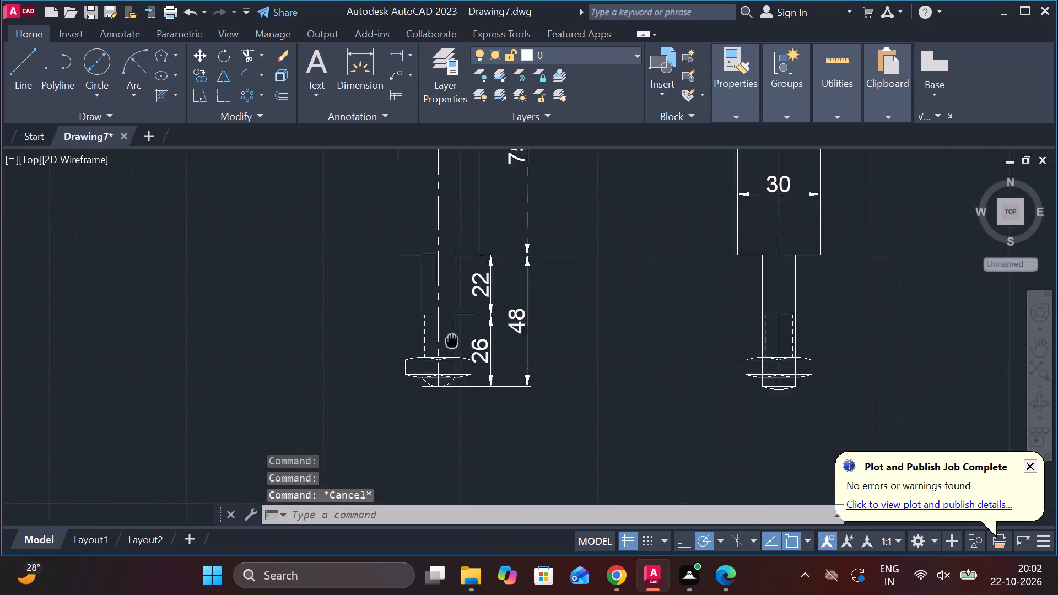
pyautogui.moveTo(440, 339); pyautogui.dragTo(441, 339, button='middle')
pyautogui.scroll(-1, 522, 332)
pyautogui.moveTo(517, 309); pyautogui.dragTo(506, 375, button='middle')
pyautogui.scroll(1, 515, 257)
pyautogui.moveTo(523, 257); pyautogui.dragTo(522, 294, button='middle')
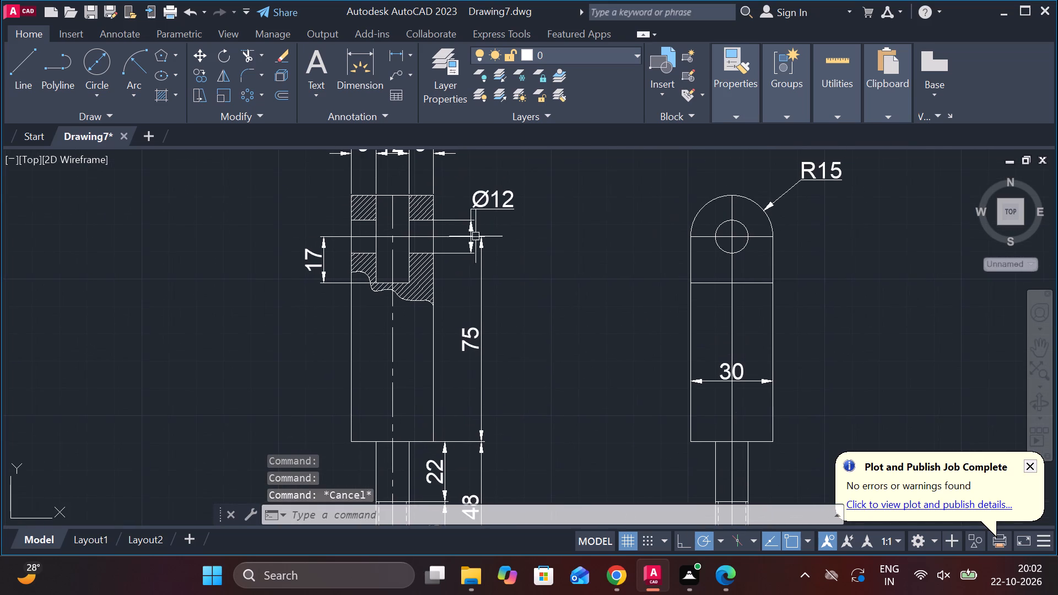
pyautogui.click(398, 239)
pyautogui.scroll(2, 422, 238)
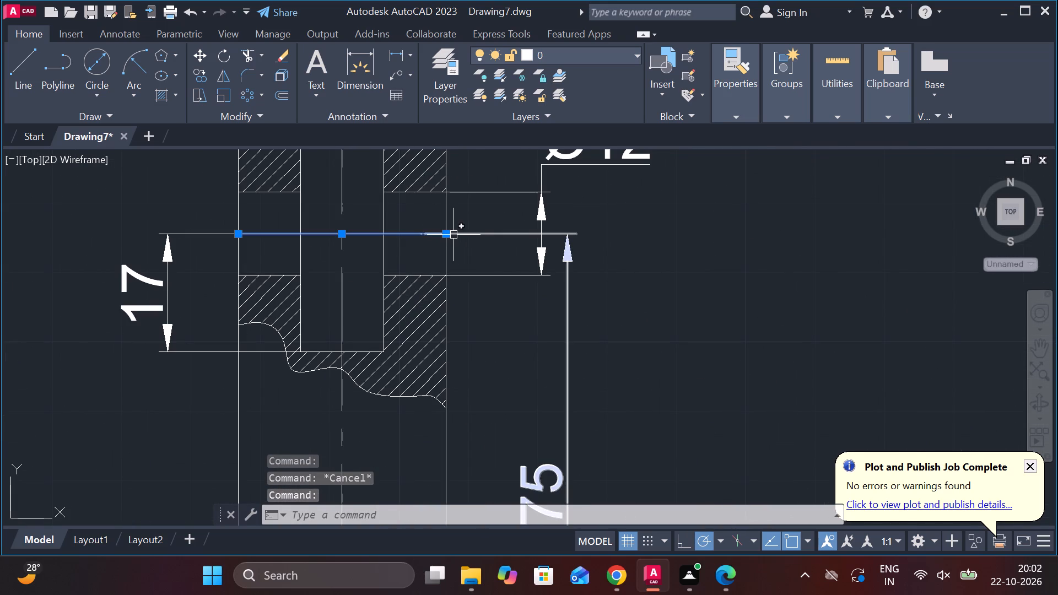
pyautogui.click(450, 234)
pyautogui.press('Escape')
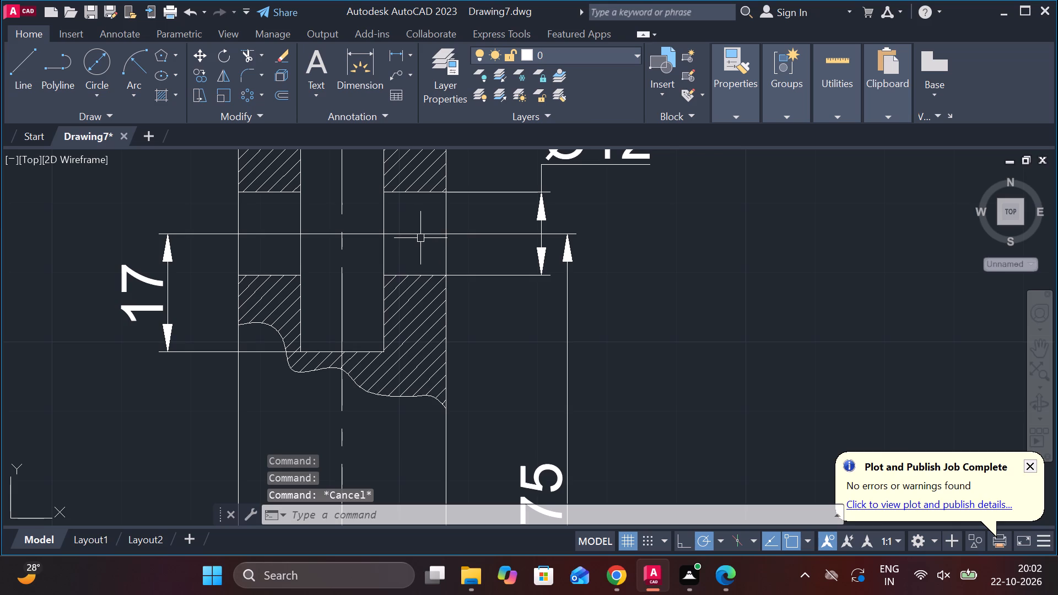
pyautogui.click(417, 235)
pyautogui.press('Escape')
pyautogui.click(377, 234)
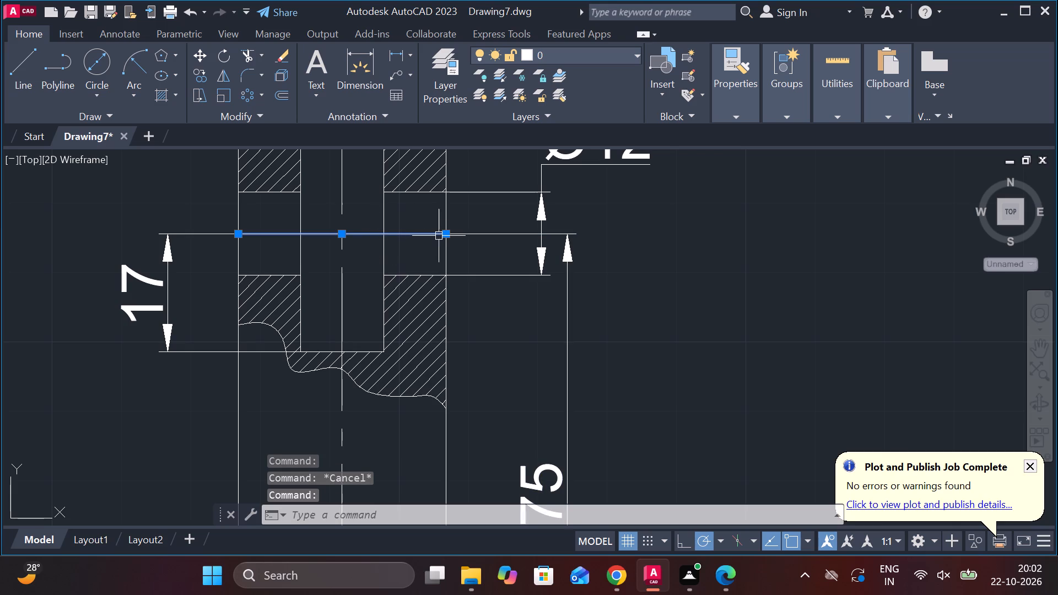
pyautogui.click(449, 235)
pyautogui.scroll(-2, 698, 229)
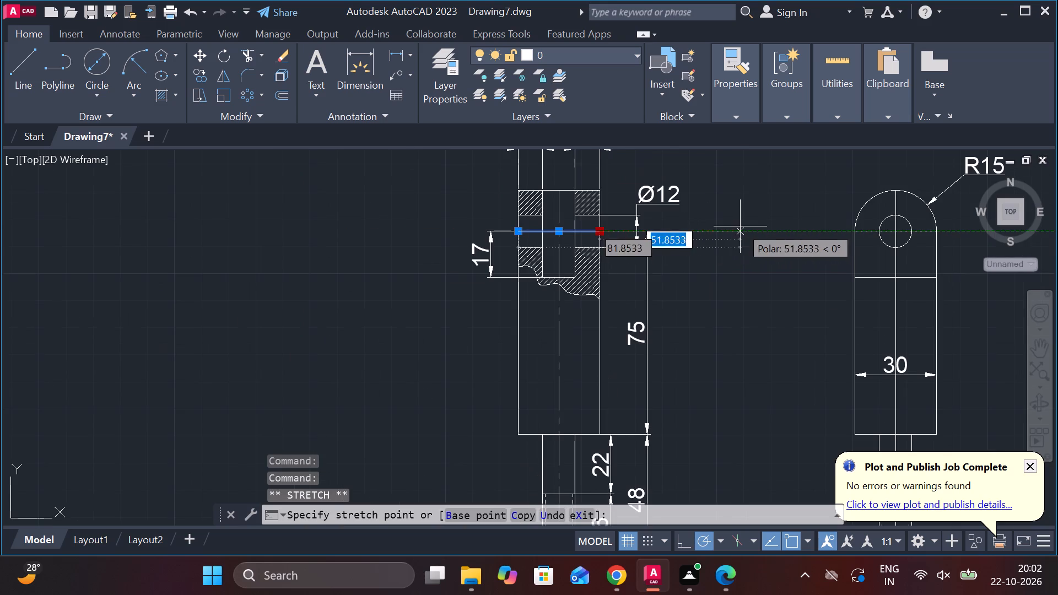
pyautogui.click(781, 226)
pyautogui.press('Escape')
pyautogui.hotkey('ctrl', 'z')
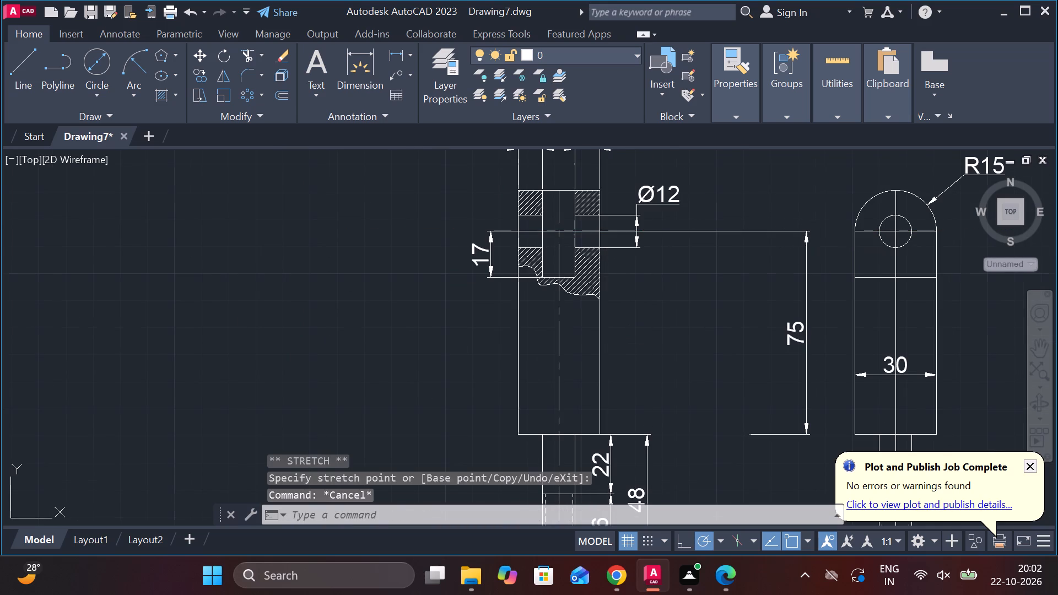
# Move the fork's round-ended side view, with its R15 and 30 dimensions, horizontally closer to the sectioned front view.
pyautogui.scroll(-2, 806, 260)
pyautogui.moveTo(806, 260); pyautogui.dragTo(624, 241, button='middle')
pyautogui.scroll(-1, 654, 233)
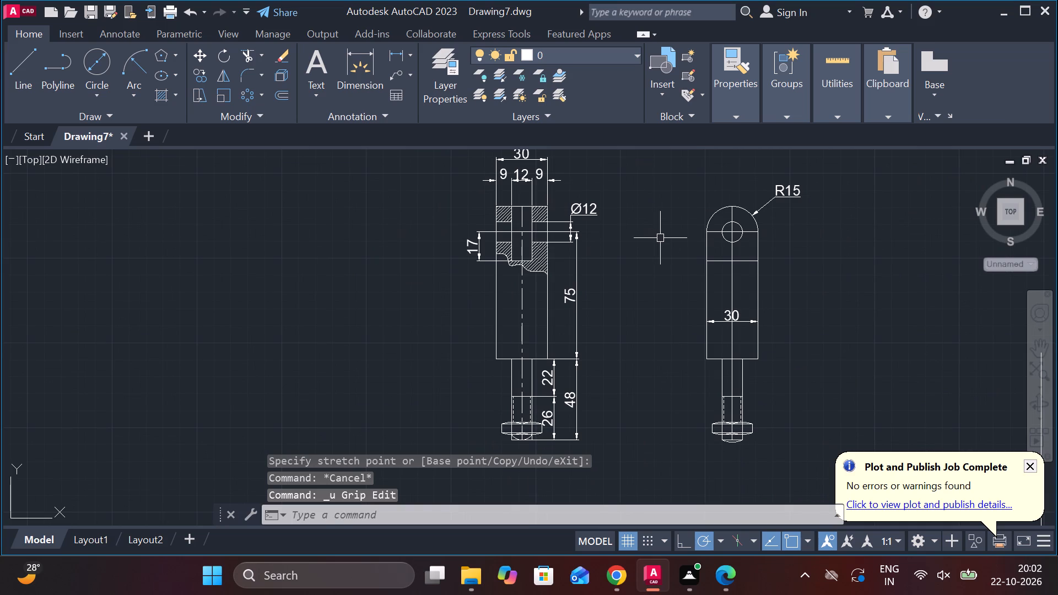
pyautogui.click(640, 183)
pyautogui.press('Escape')
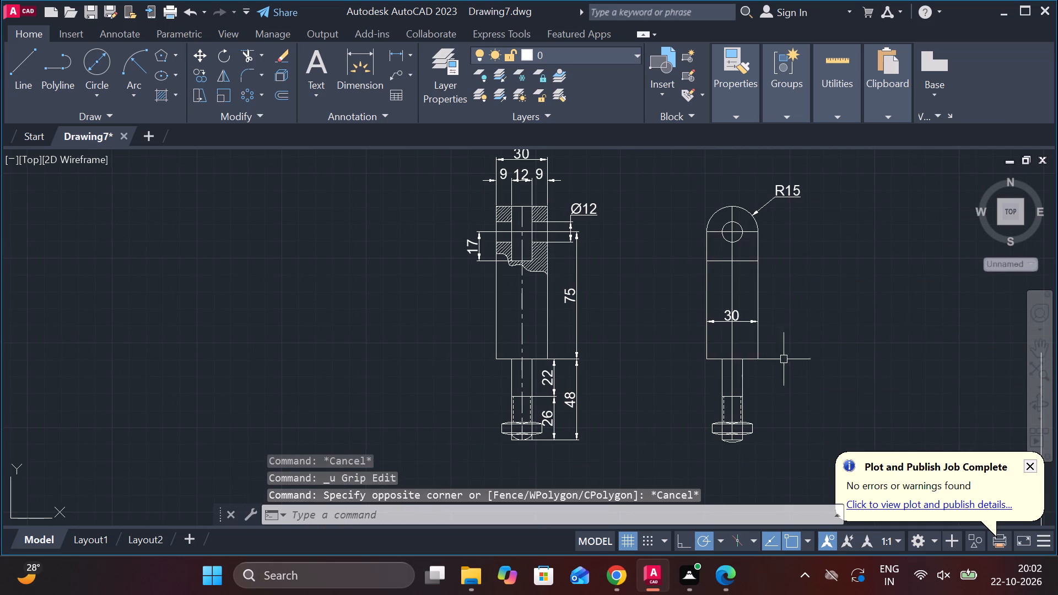
pyautogui.moveTo(783, 359); pyautogui.dragTo(667, 281, button='middle')
pyautogui.scroll(-2, 667, 281)
pyautogui.moveTo(685, 337); pyautogui.dragTo(654, 313)
pyautogui.click(613, 181)
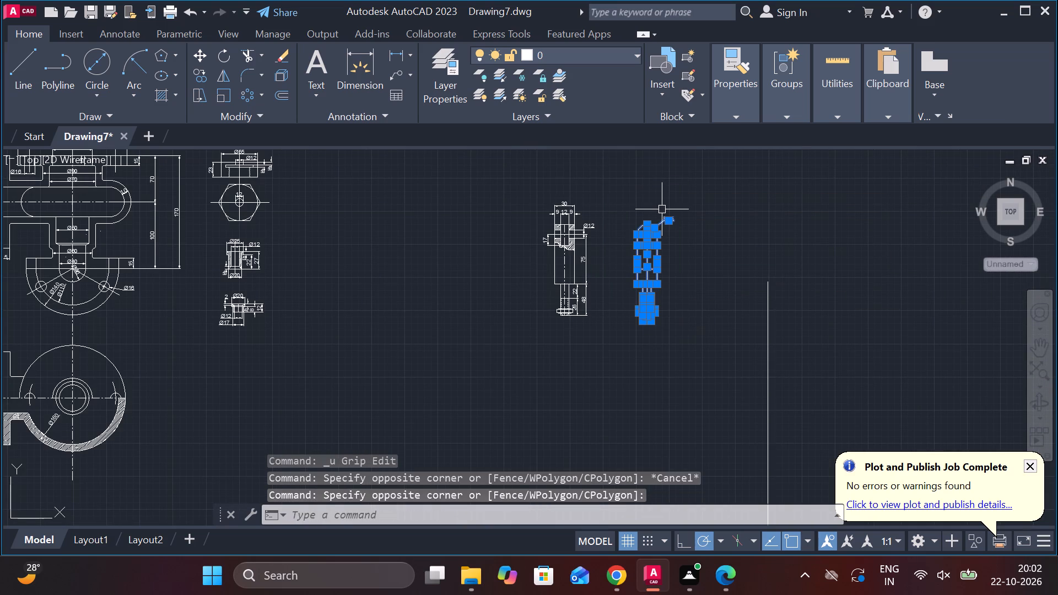
pyautogui.press('m')
pyautogui.press('Return')
pyautogui.scroll(4, 602, 167)
pyautogui.moveTo(720, 331); pyautogui.dragTo(623, 234, button='middle')
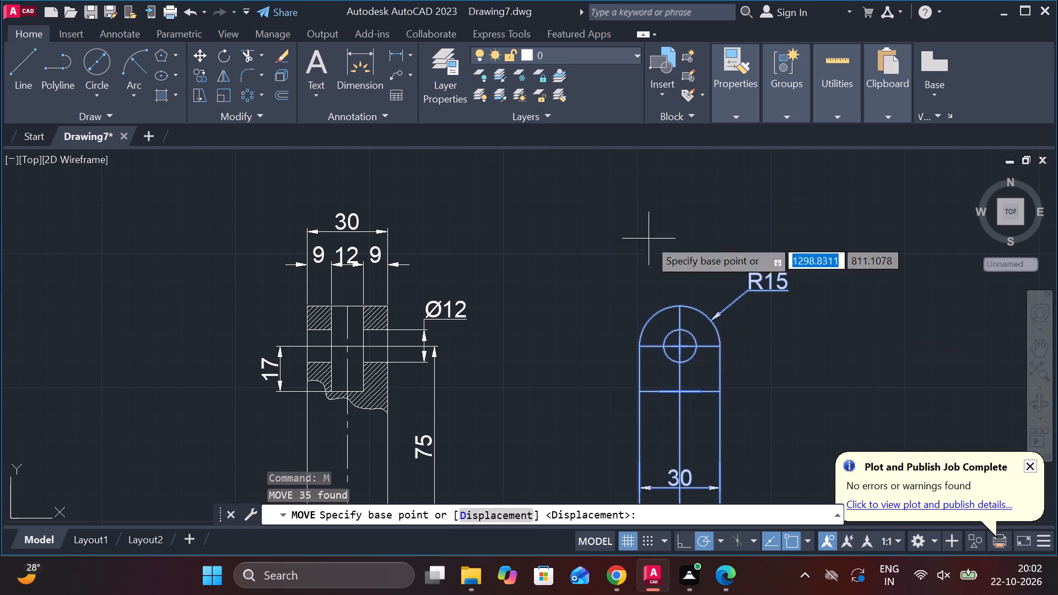
pyautogui.moveTo(744, 393); pyautogui.dragTo(667, 338, button='middle')
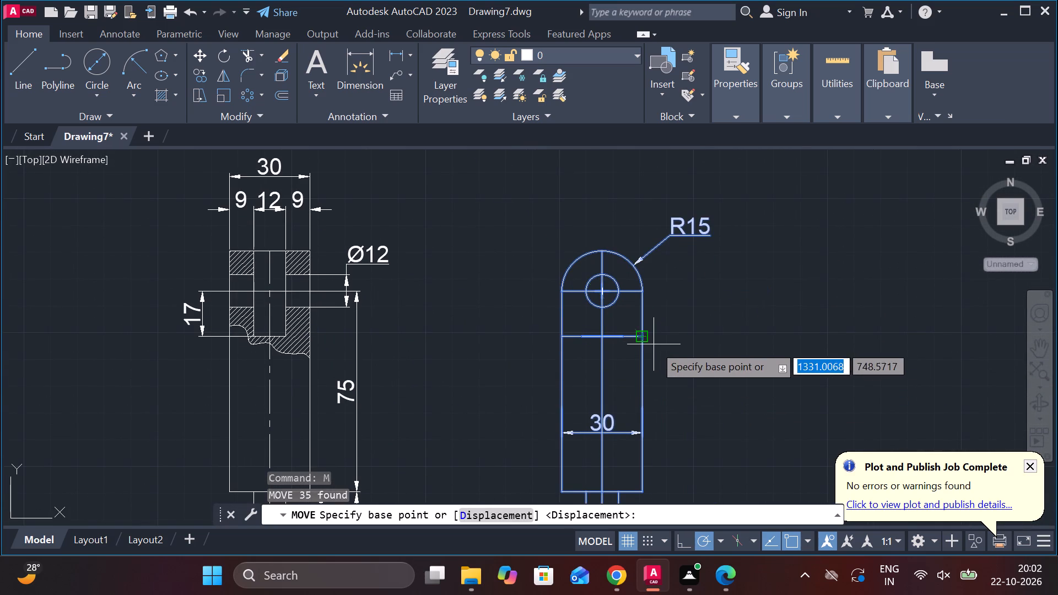
pyautogui.scroll(2, 622, 358)
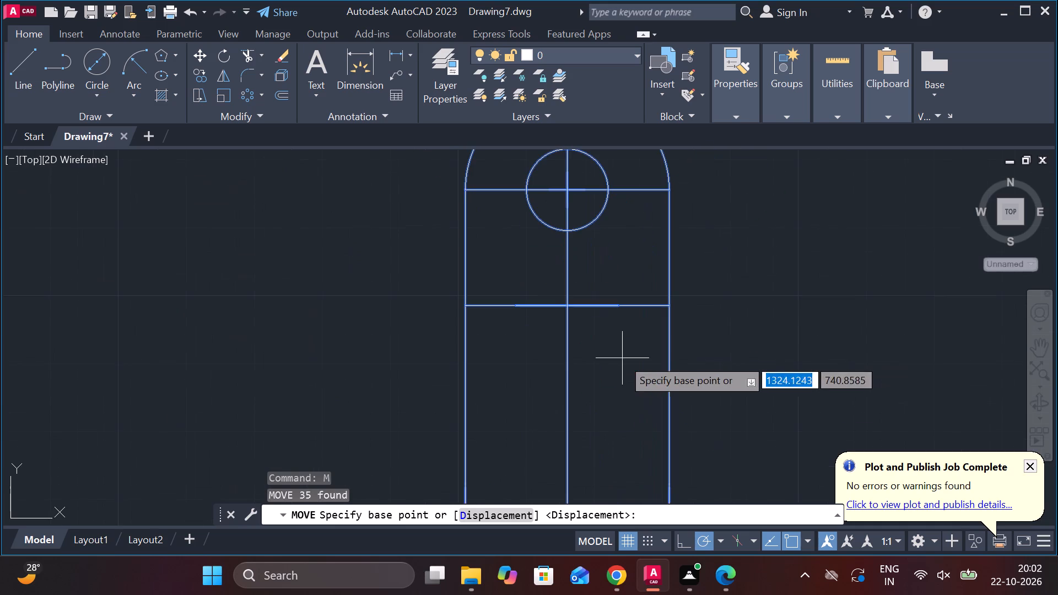
pyautogui.scroll(2, 597, 326)
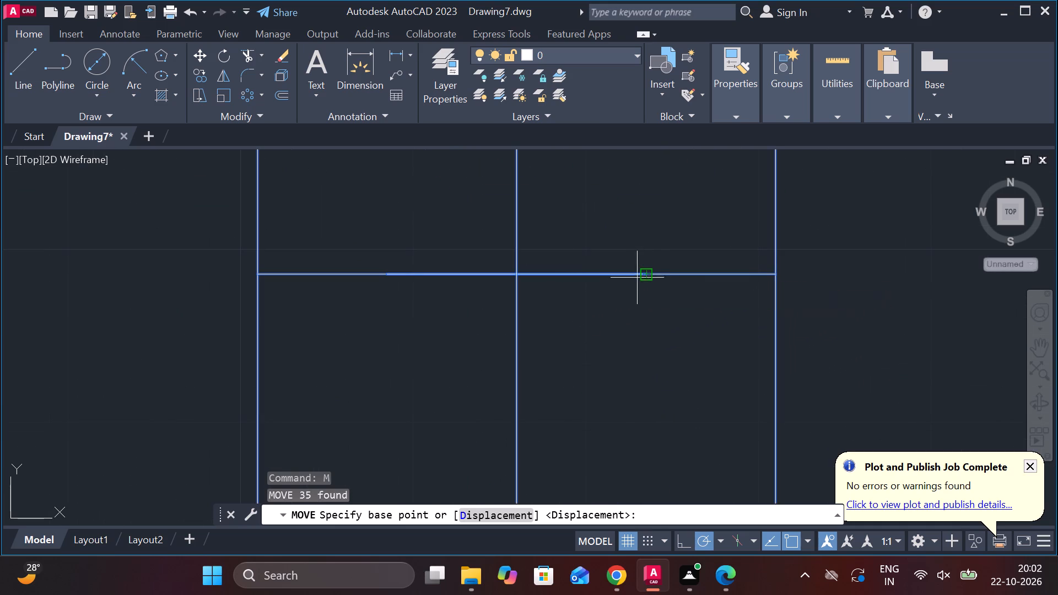
pyautogui.scroll(-3, 689, 307)
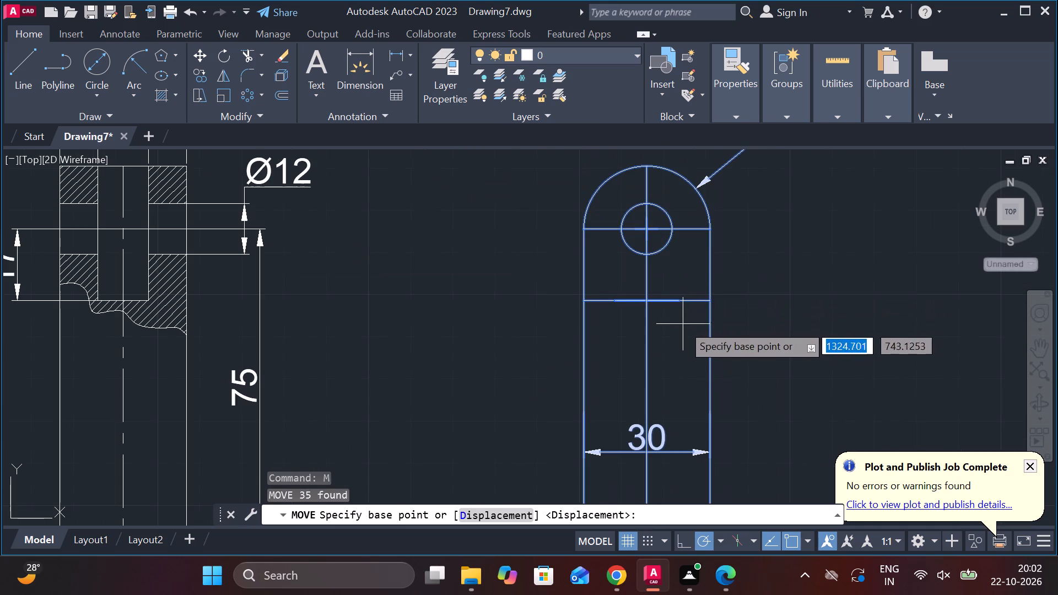
pyautogui.click(648, 228)
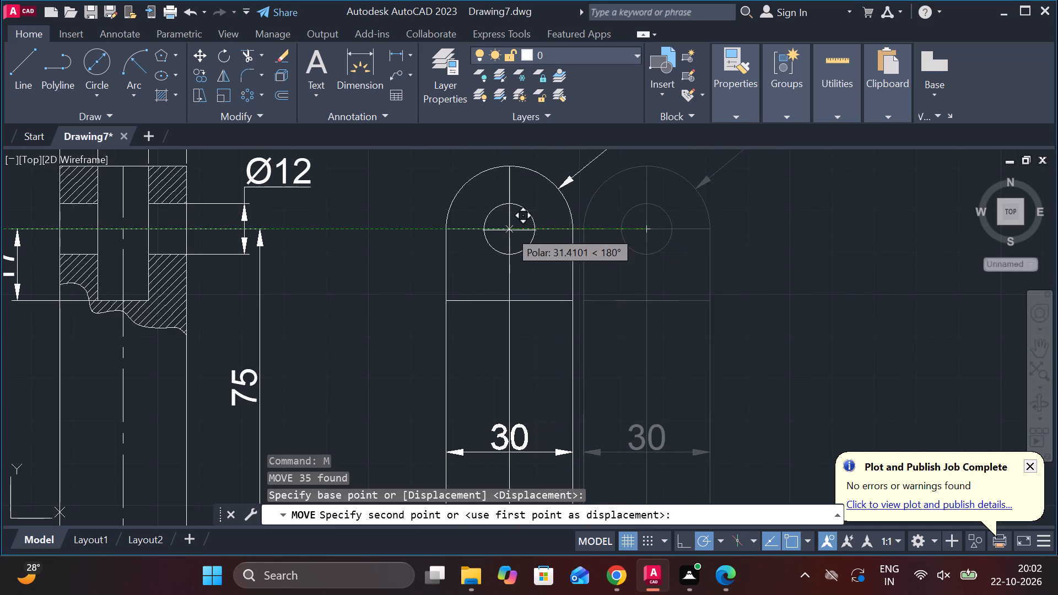
pyautogui.click(473, 230)
pyautogui.press('Escape')
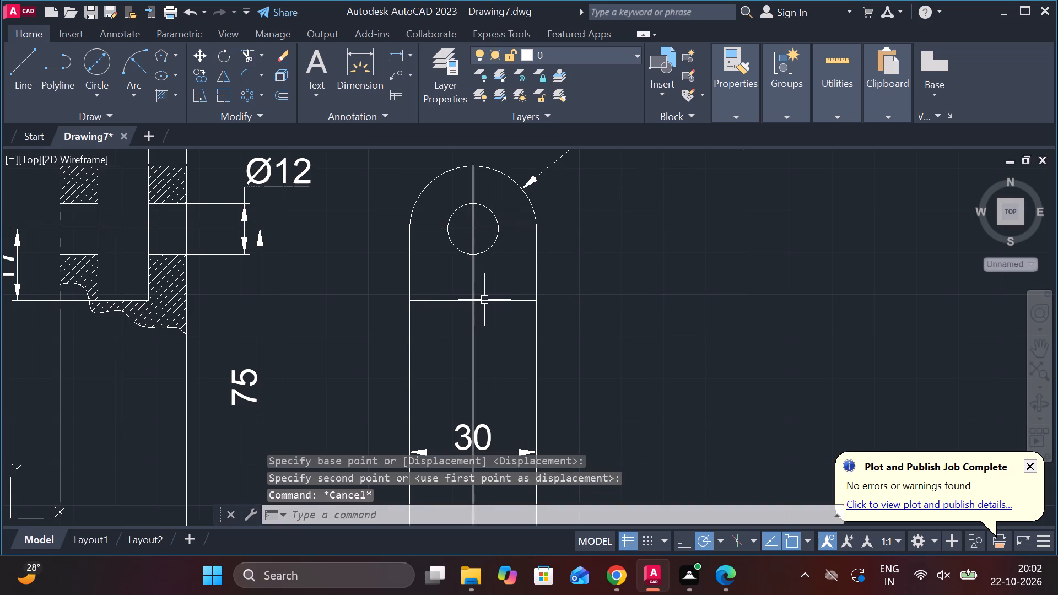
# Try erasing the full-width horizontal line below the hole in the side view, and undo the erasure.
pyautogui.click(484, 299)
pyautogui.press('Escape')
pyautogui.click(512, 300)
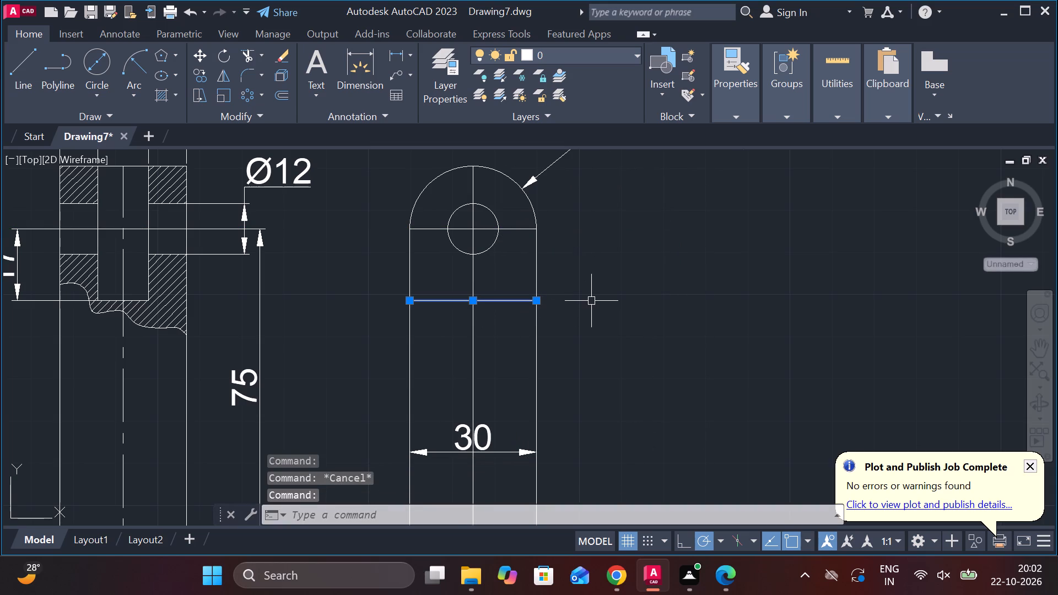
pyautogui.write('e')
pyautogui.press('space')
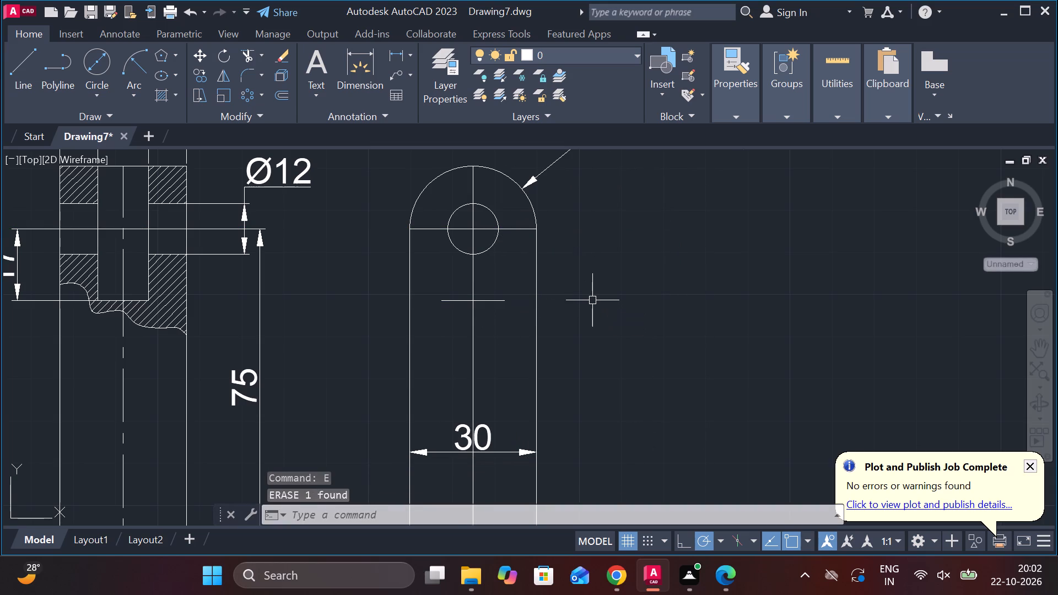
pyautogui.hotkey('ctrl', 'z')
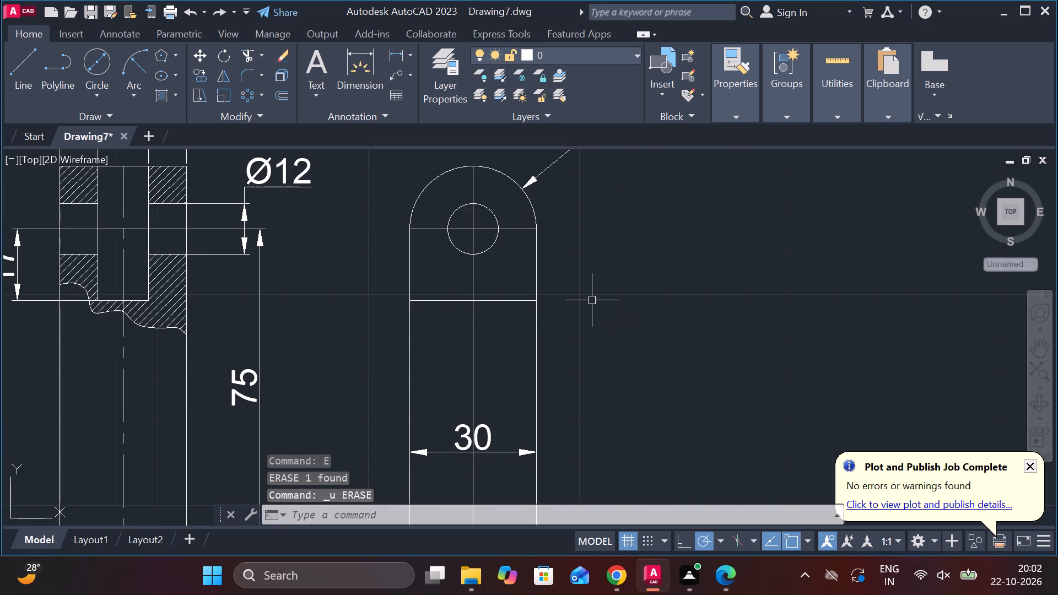
# Erase the full-width horizontal line below the hole in the side view.
pyautogui.click(521, 302)
pyautogui.write('e')
pyautogui.press('space')
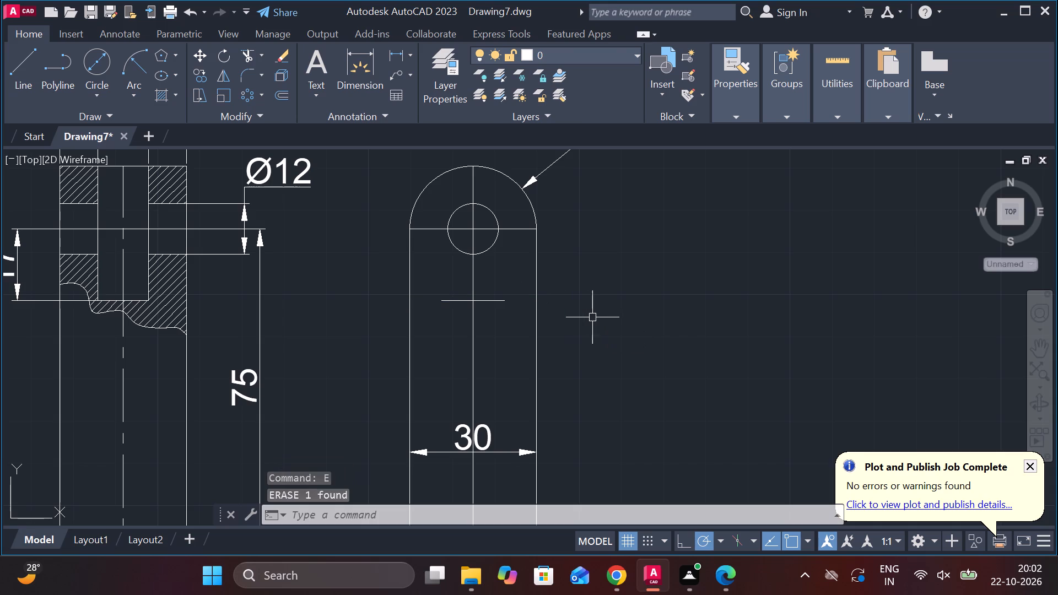
# Extend both ends of the short horizontal line below the hole to the side view's vertical edges.
pyautogui.write('ex')
pyautogui.press('space')
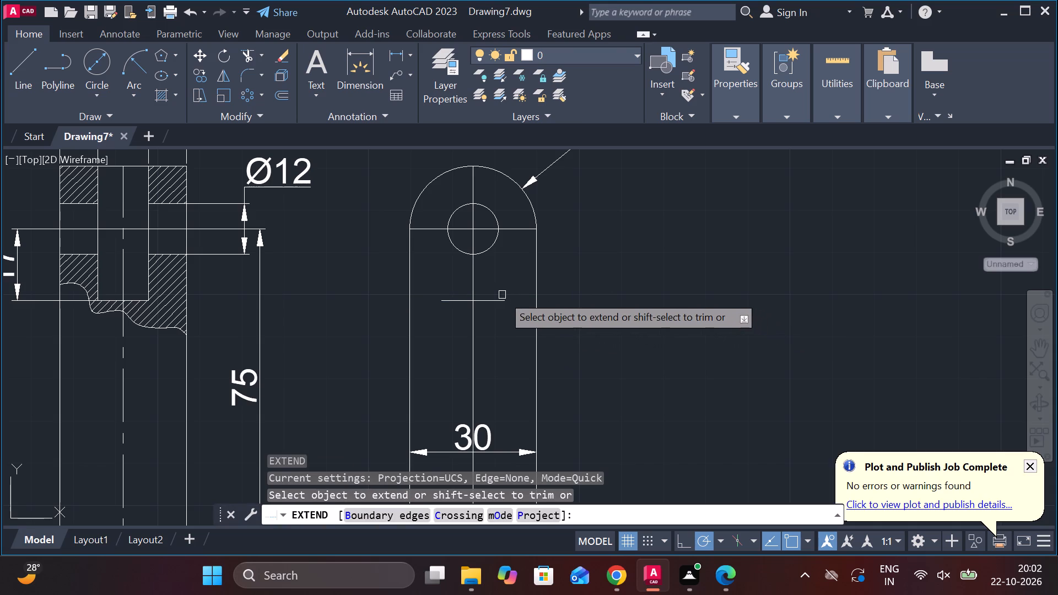
pyautogui.click(501, 299)
pyautogui.click(463, 303)
pyautogui.press('Escape')
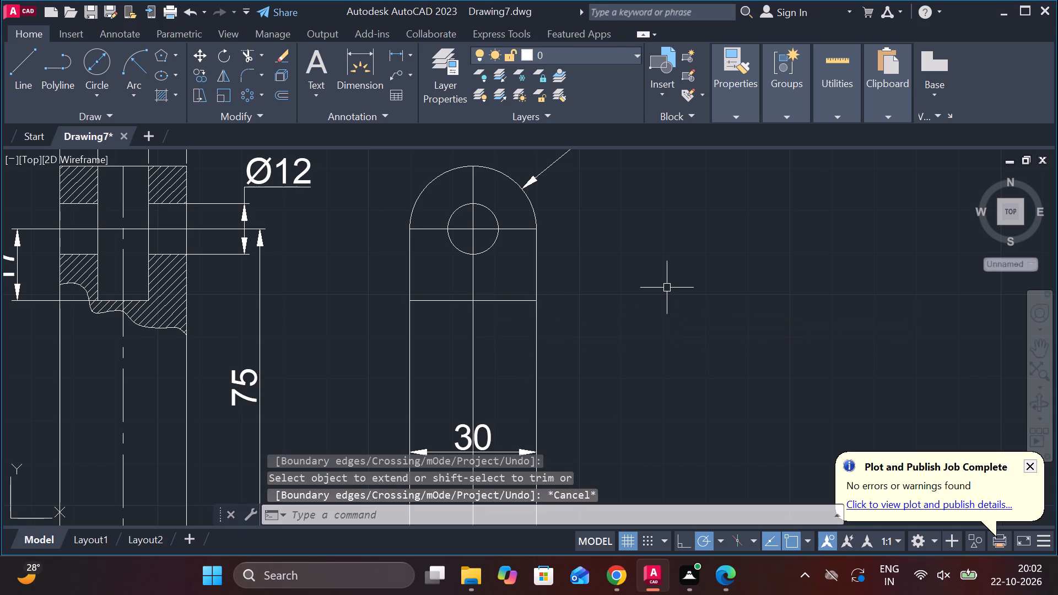
# Join the side view's upper and lower vertical centre line segments, including the horizontal line through the hole in the selection.
pyautogui.scroll(-2, 667, 288)
pyautogui.click(593, 307)
pyautogui.scroll(1, 600, 283)
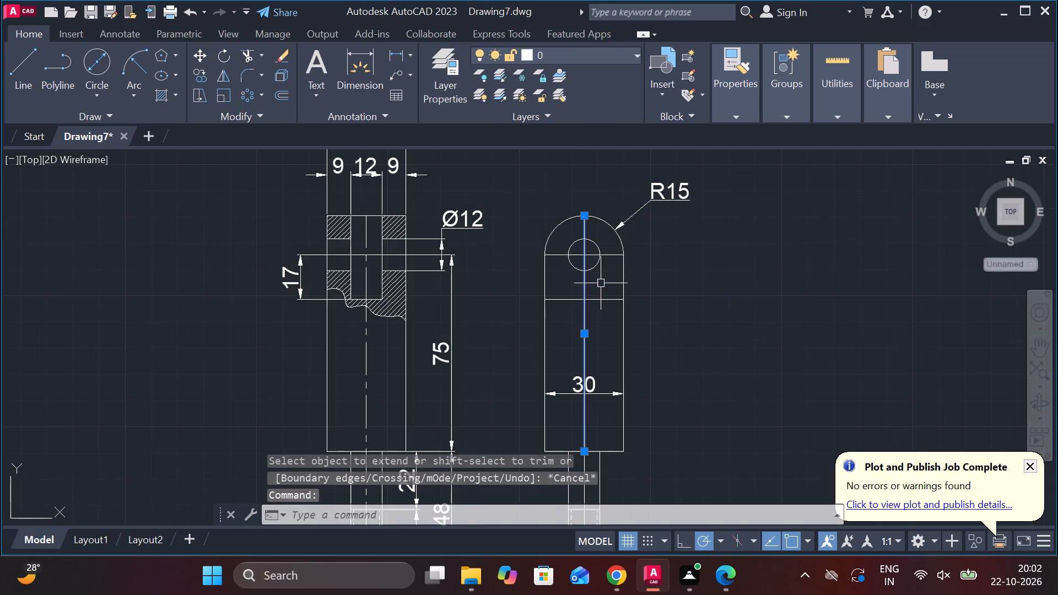
pyautogui.click(615, 254)
pyautogui.moveTo(661, 342); pyautogui.dragTo(627, 244, button='middle')
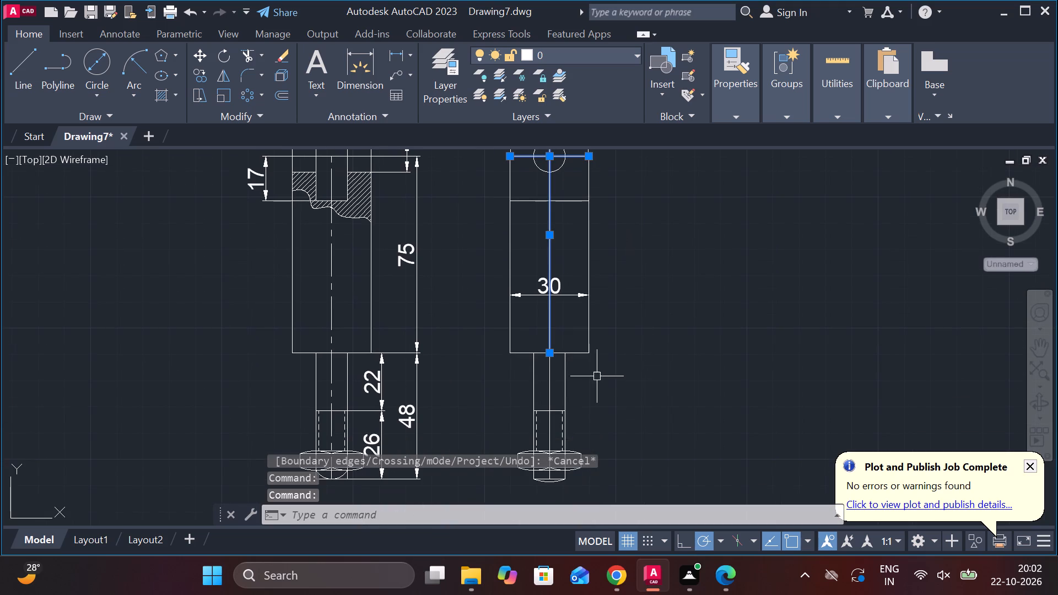
pyautogui.click(550, 383)
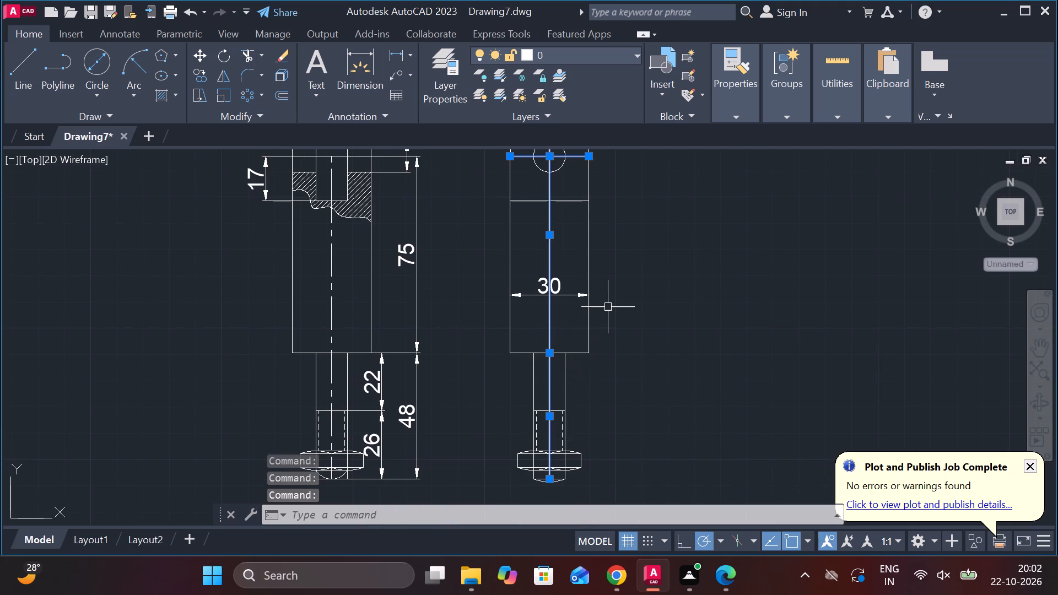
pyautogui.press('j')
pyautogui.press('Return')
# Set the linetype of the side view's vertical axis line and the horizontal line through its hole to CENTER.
pyautogui.click(553, 329)
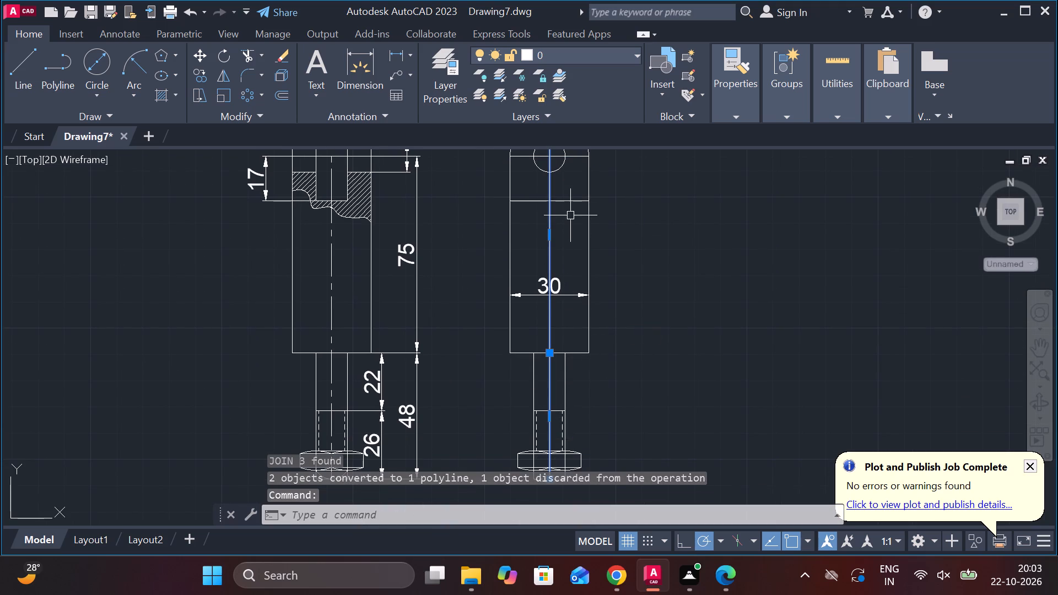
pyautogui.moveTo(592, 207); pyautogui.dragTo(595, 278, button='middle')
pyautogui.click(585, 225)
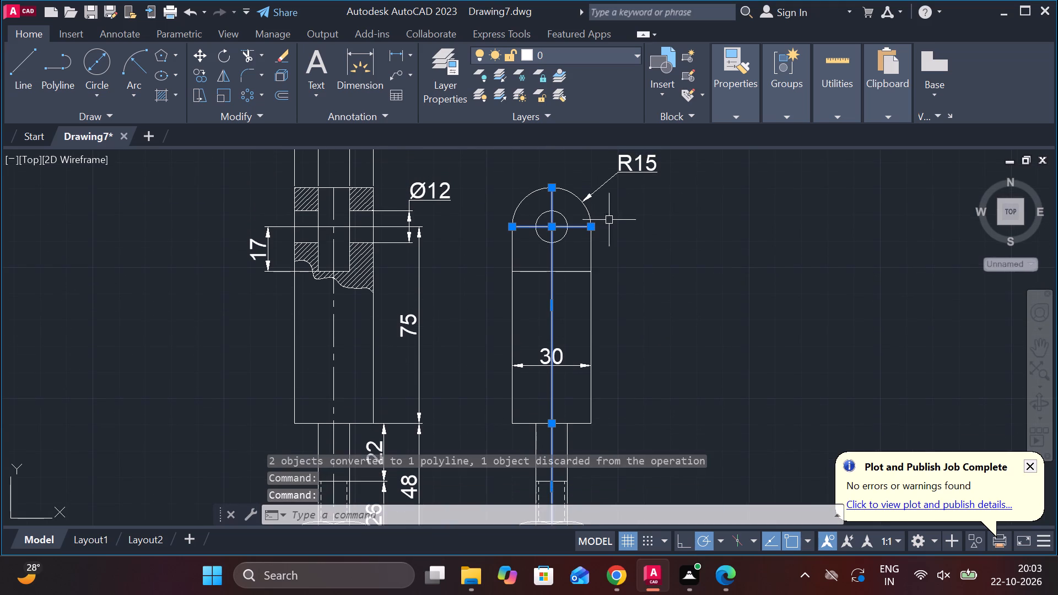
pyautogui.click(721, 120)
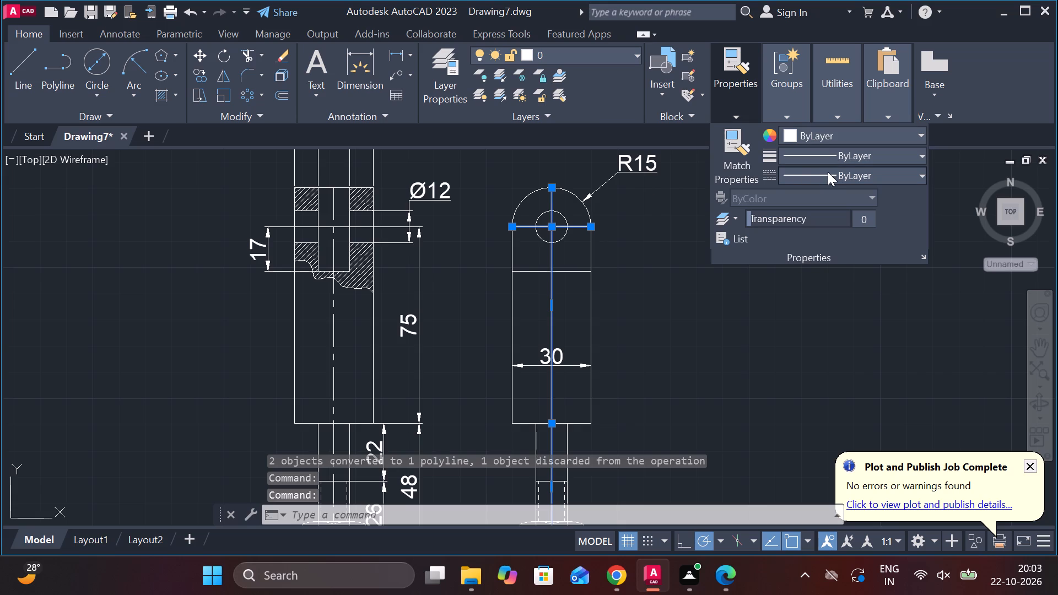
pyautogui.click(829, 172)
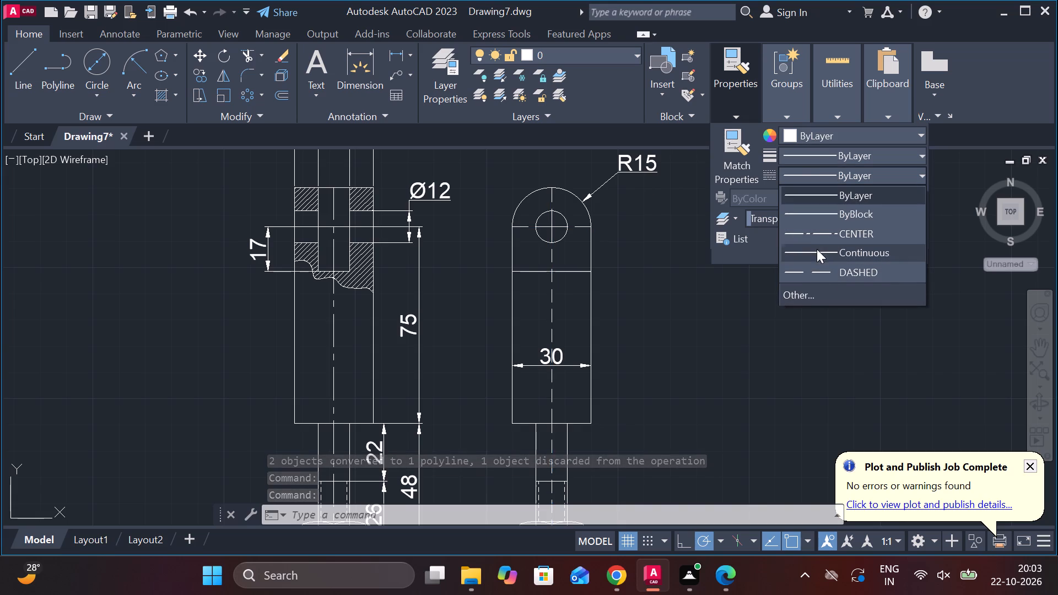
pyautogui.click(816, 241)
pyautogui.press('Escape')
# Move both dimensioned fork views together to the space below the small part views, beside the circular body view.
pyautogui.scroll(-1, 752, 320)
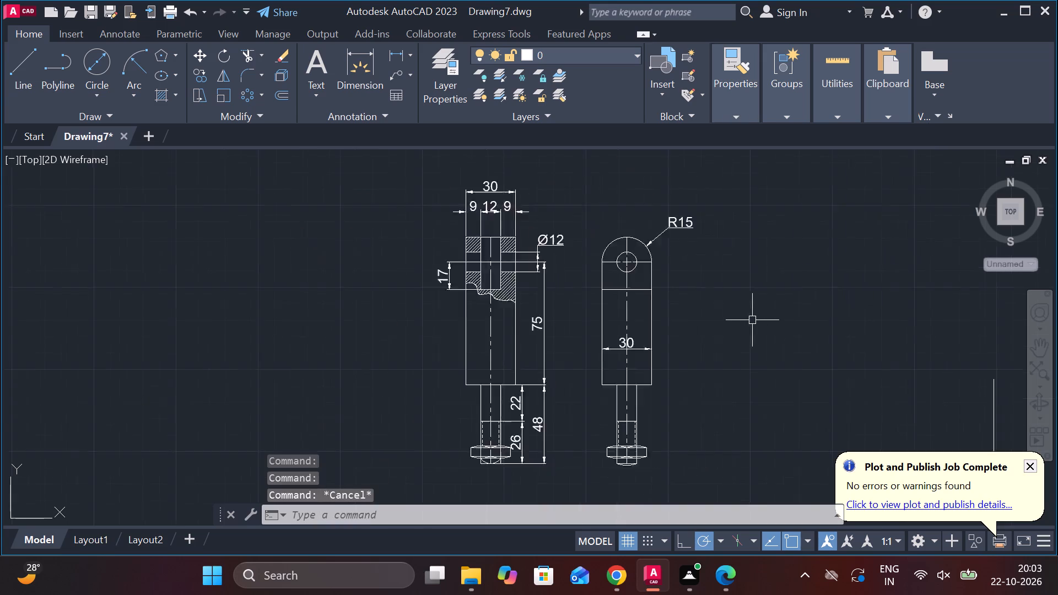
pyautogui.scroll(-1, 752, 320)
pyautogui.moveTo(477, 209); pyautogui.dragTo(487, 209)
pyautogui.click(771, 435)
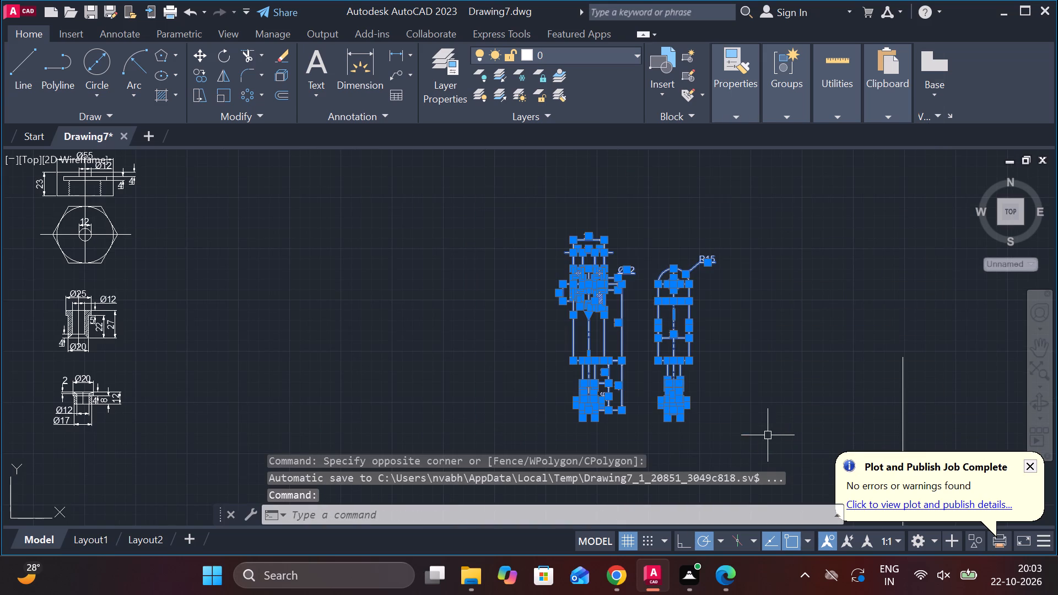
pyautogui.press('m')
pyautogui.press('Return')
pyautogui.click(743, 399)
pyautogui.scroll(-3, 743, 399)
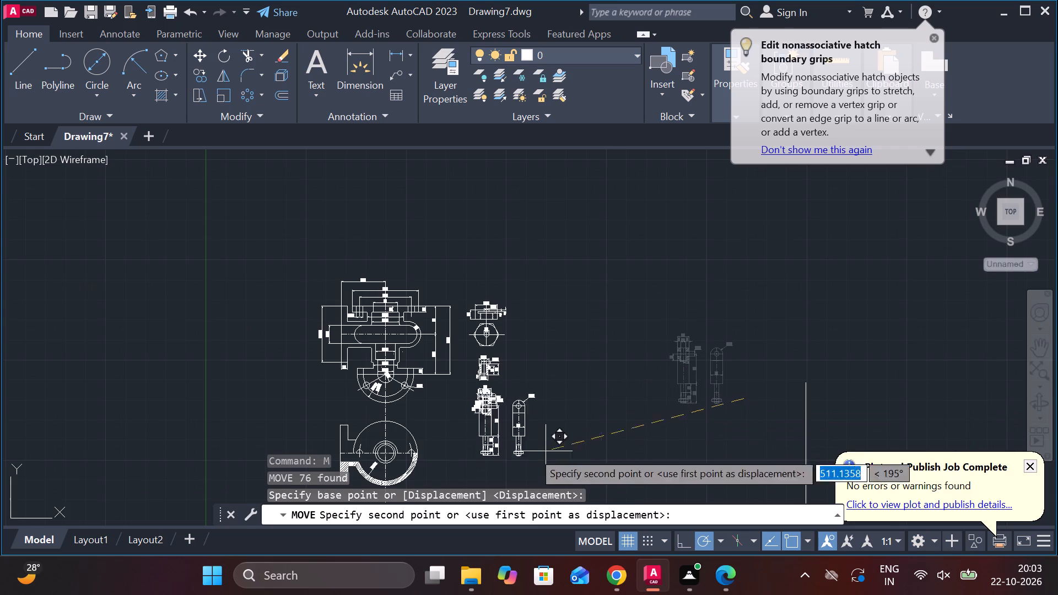
pyautogui.middleClick(451, 461)
pyautogui.scroll(1, 451, 461)
pyautogui.moveTo(523, 418); pyautogui.dragTo(491, 317, button='middle')
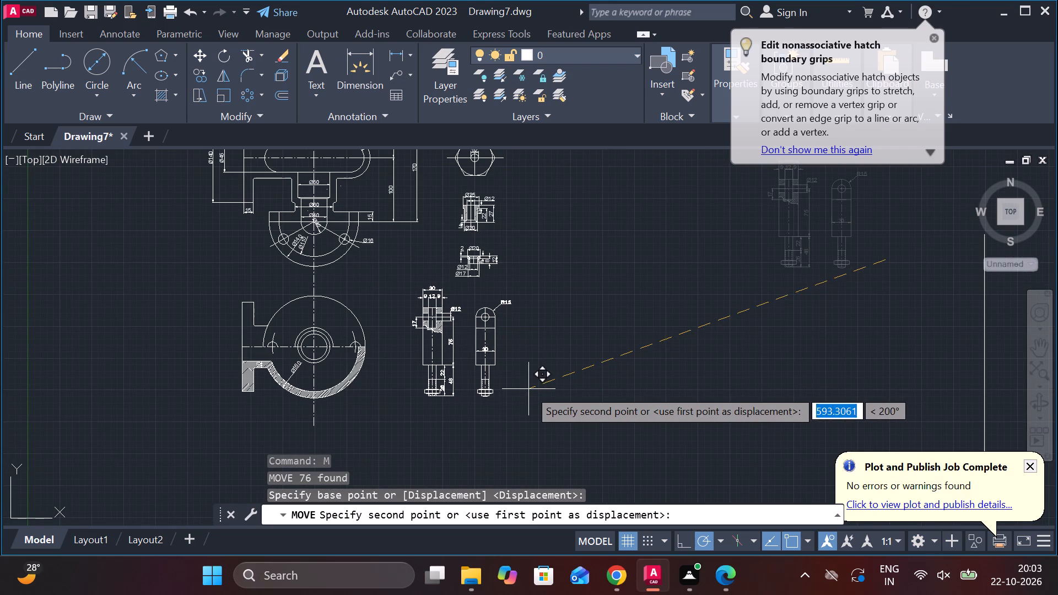
pyautogui.click(535, 391)
# Draw a closed upright rectangle from lines, 29 wide and 125 high, in the empty space beside the existing part views.
pyautogui.scroll(-1, 614, 377)
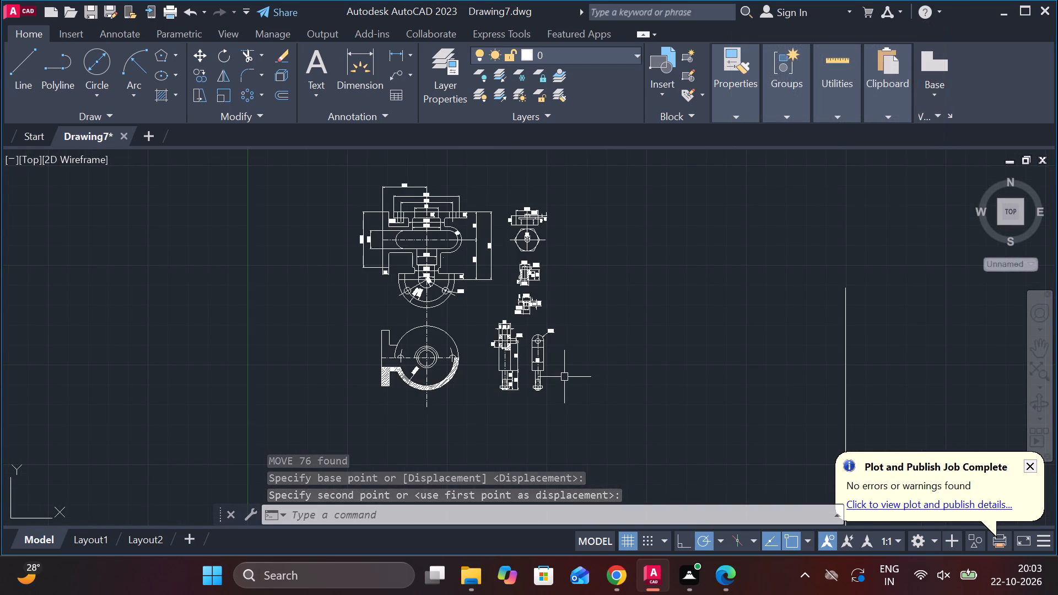
pyautogui.scroll(-1, 635, 365)
pyautogui.scroll(2, 638, 365)
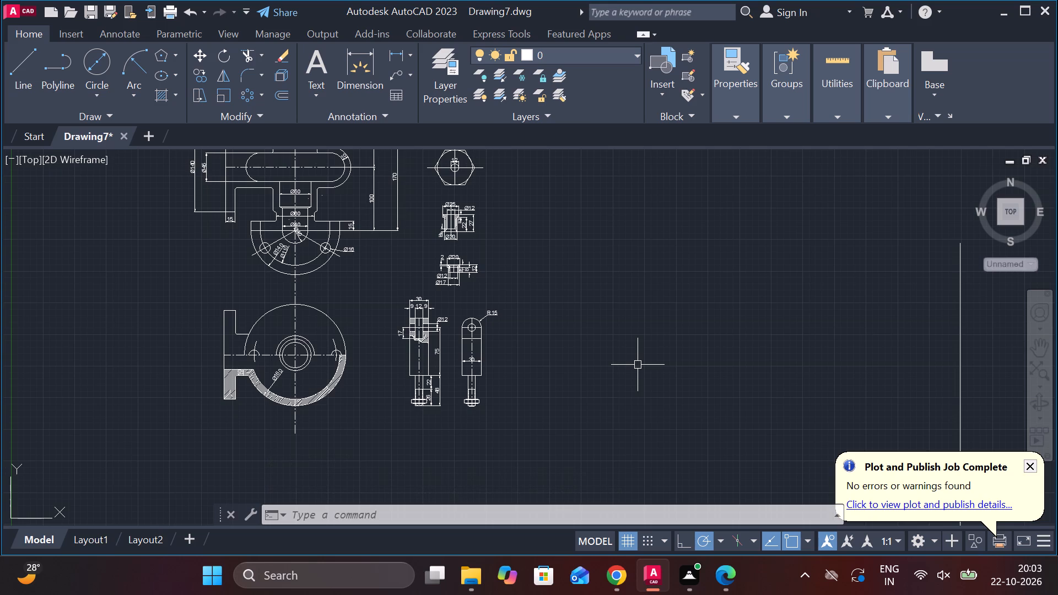
pyautogui.moveTo(607, 345); pyautogui.dragTo(525, 401, button='middle')
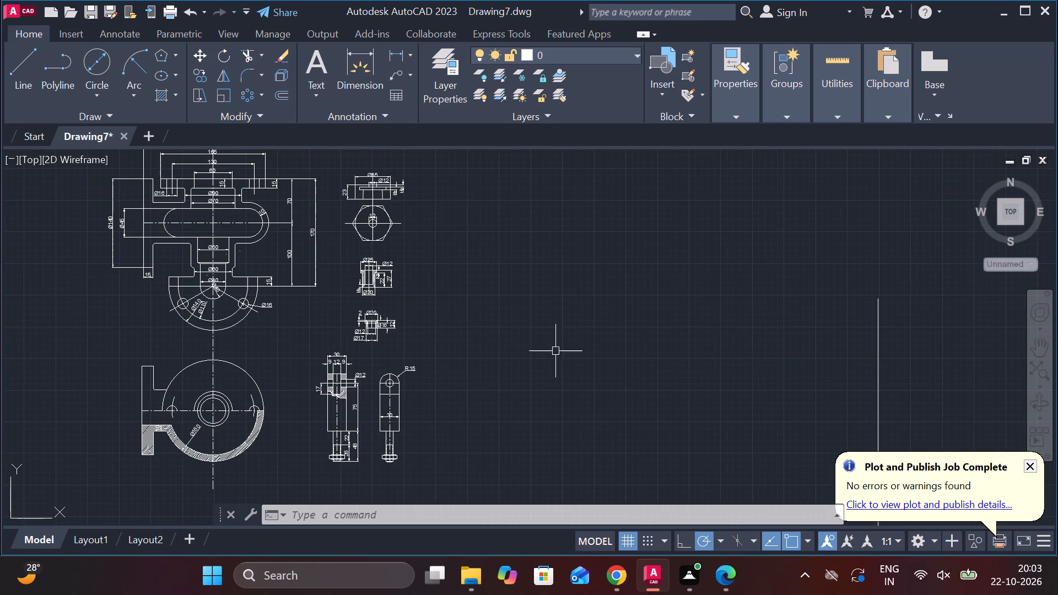
pyautogui.press('Escape')
pyautogui.press('l')
pyautogui.press('Return')
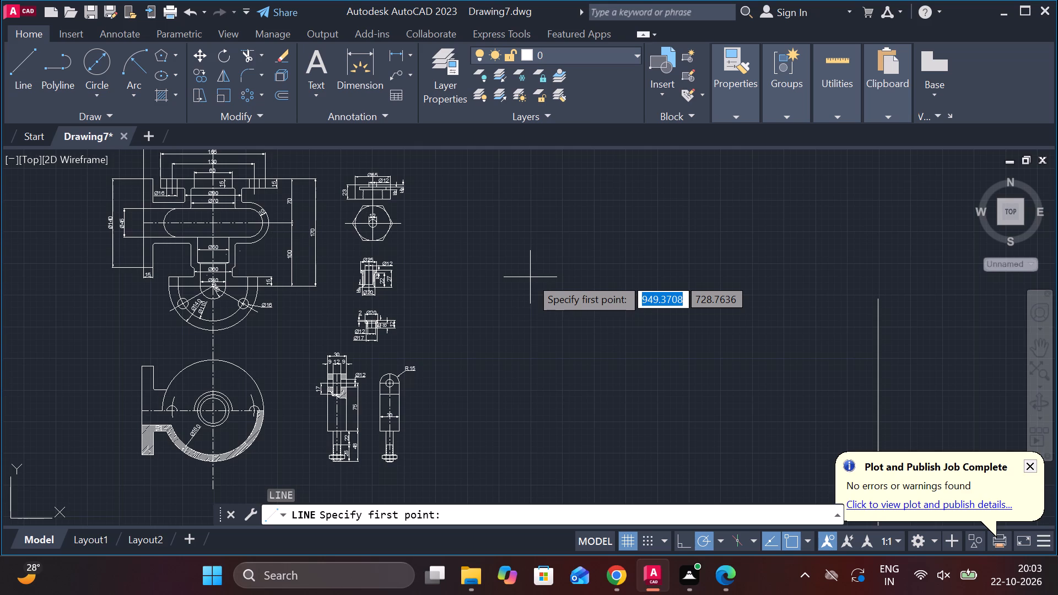
pyautogui.moveTo(560, 310); pyautogui.dragTo(532, 309, button='middle')
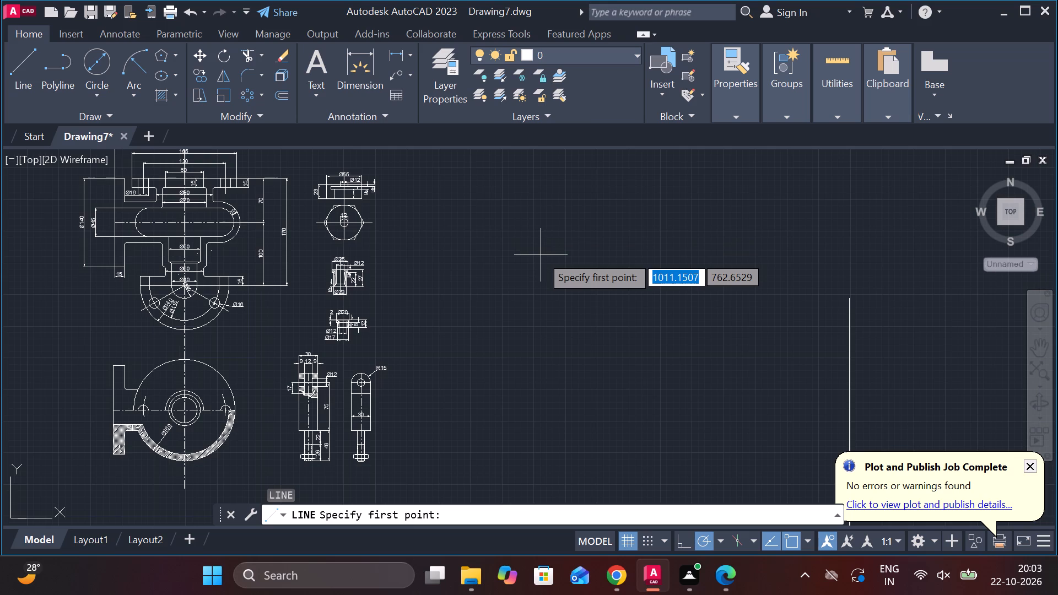
pyautogui.click(541, 257)
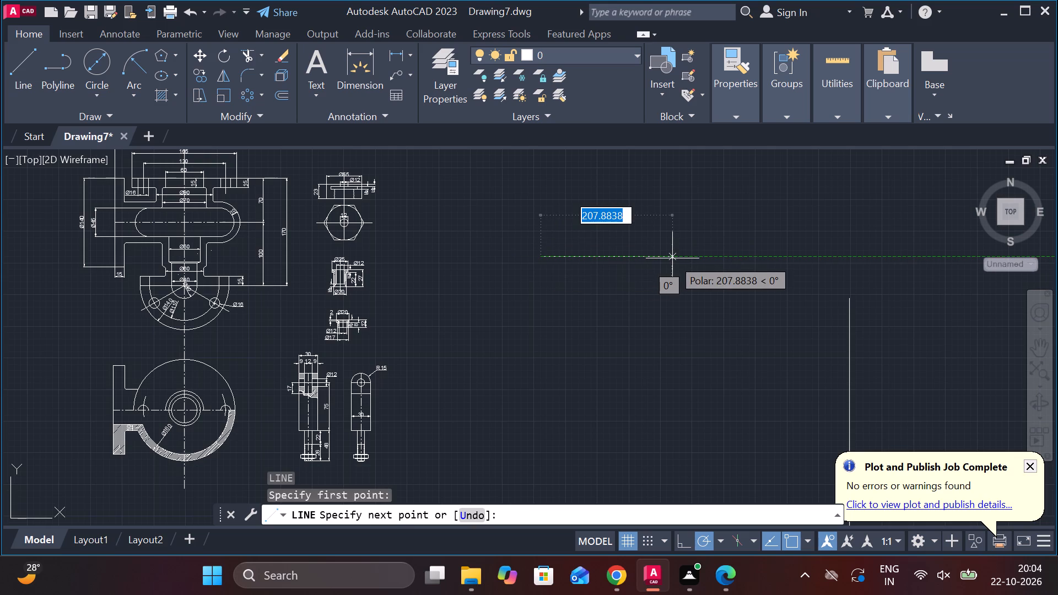
pyautogui.press('2')
pyautogui.press('9')
pyautogui.press('Return')
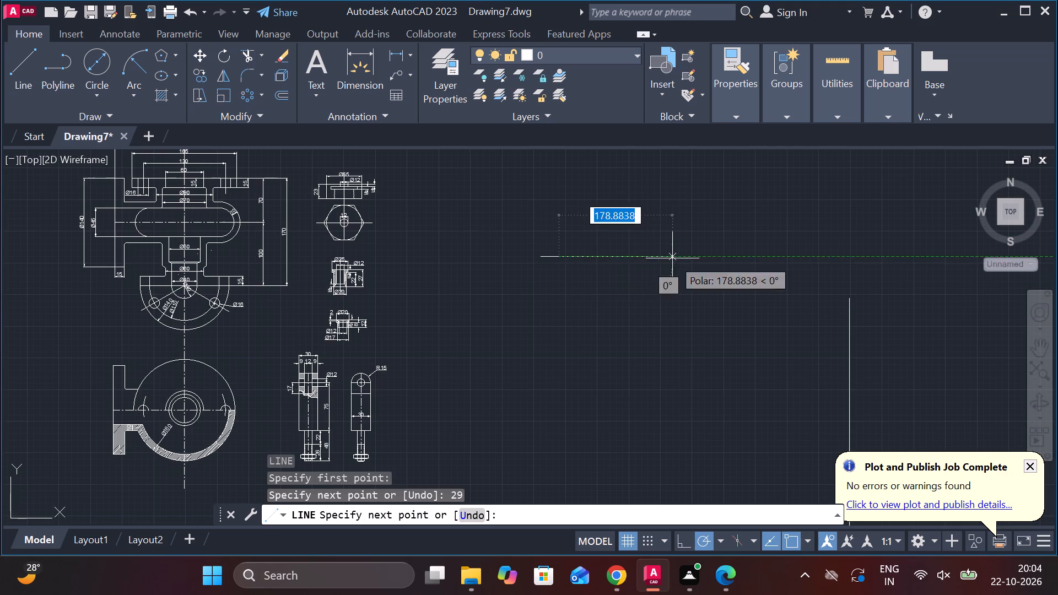
pyautogui.scroll(4, 584, 261)
pyautogui.moveTo(550, 275); pyautogui.dragTo(624, 262, button='middle')
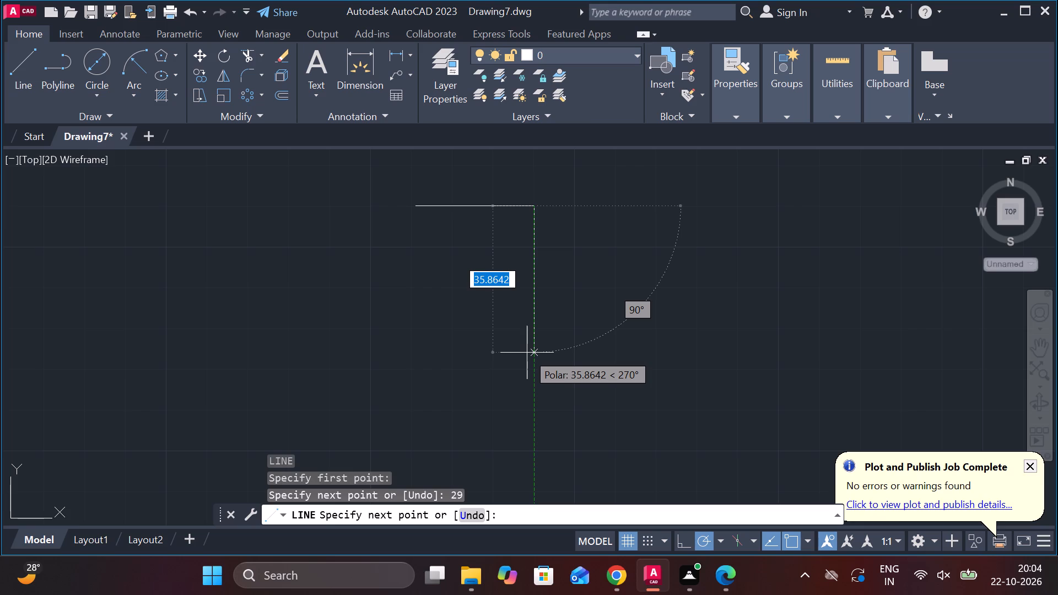
pyautogui.moveTo(531, 356); pyautogui.dragTo(513, 470, button='middle')
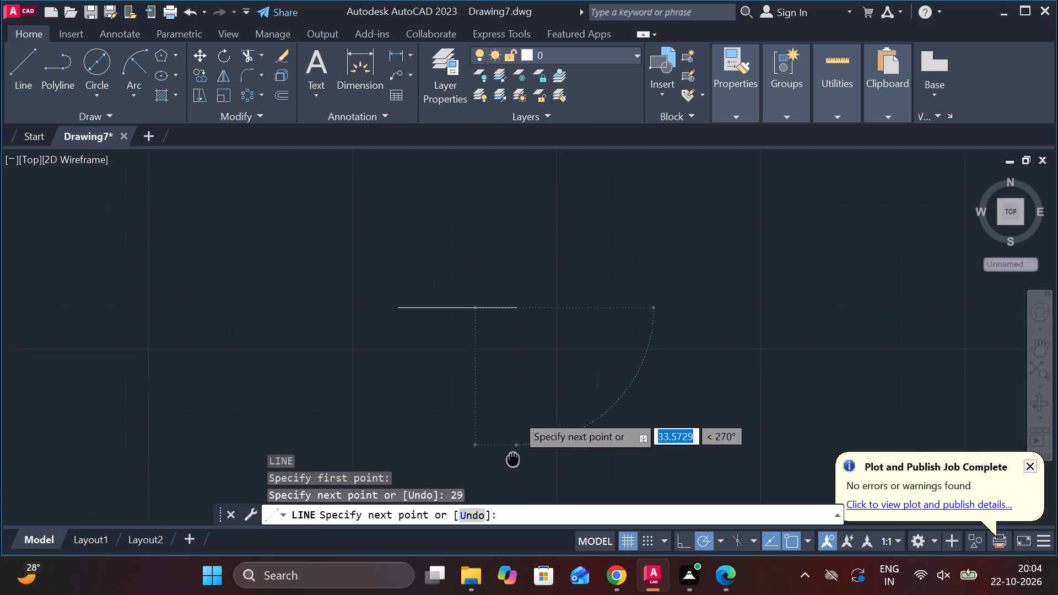
pyautogui.moveTo(513, 470); pyautogui.dragTo(519, 489, button='middle')
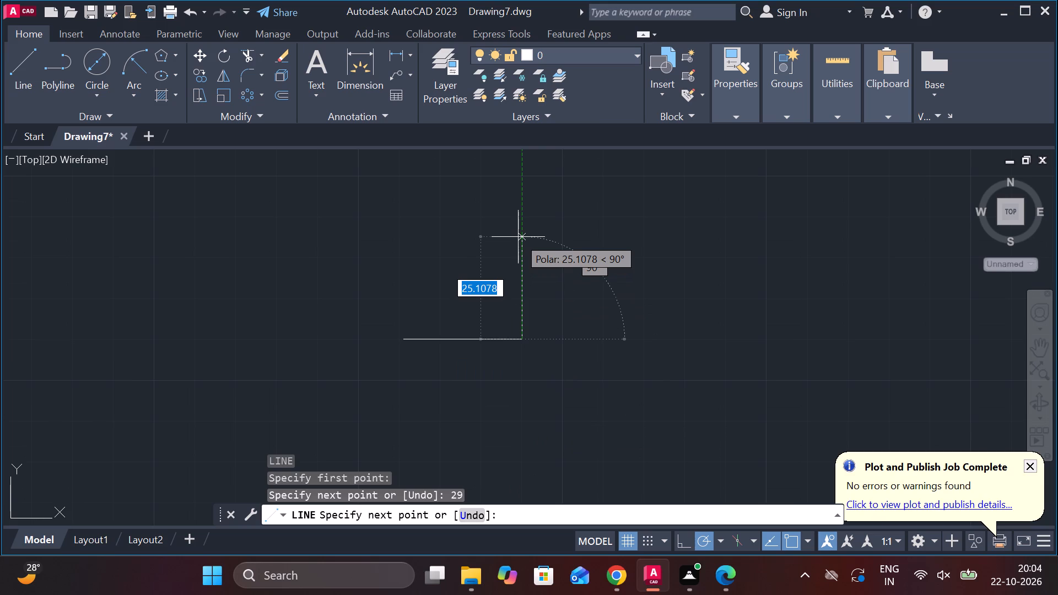
pyautogui.write('125')
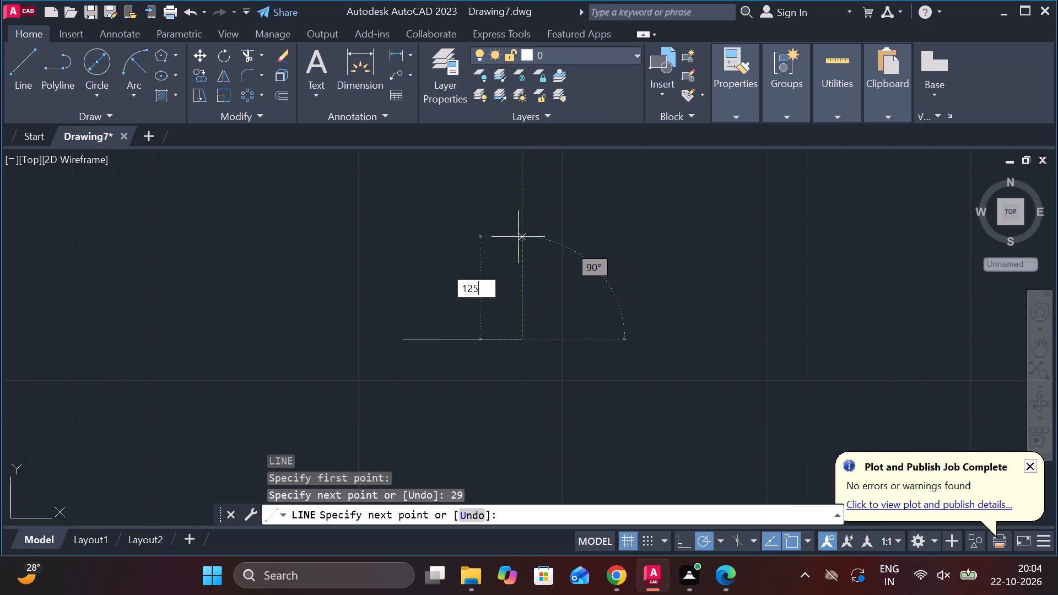
pyautogui.press('Return')
pyautogui.scroll(-3, 518, 237)
pyautogui.moveTo(518, 237); pyautogui.dragTo(517, 346, button='middle')
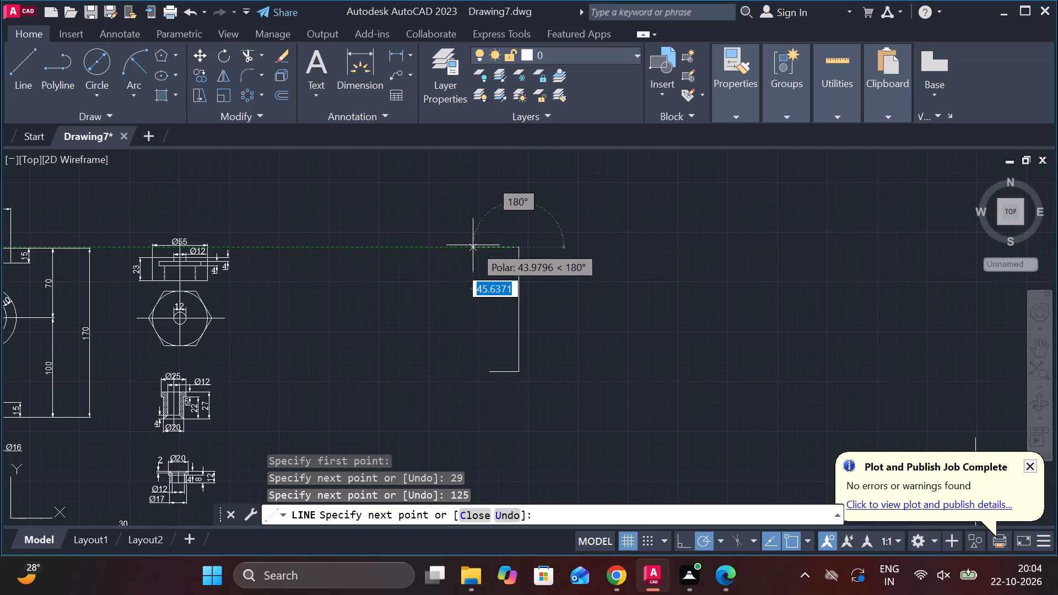
pyautogui.write('29')
pyautogui.press('Return')
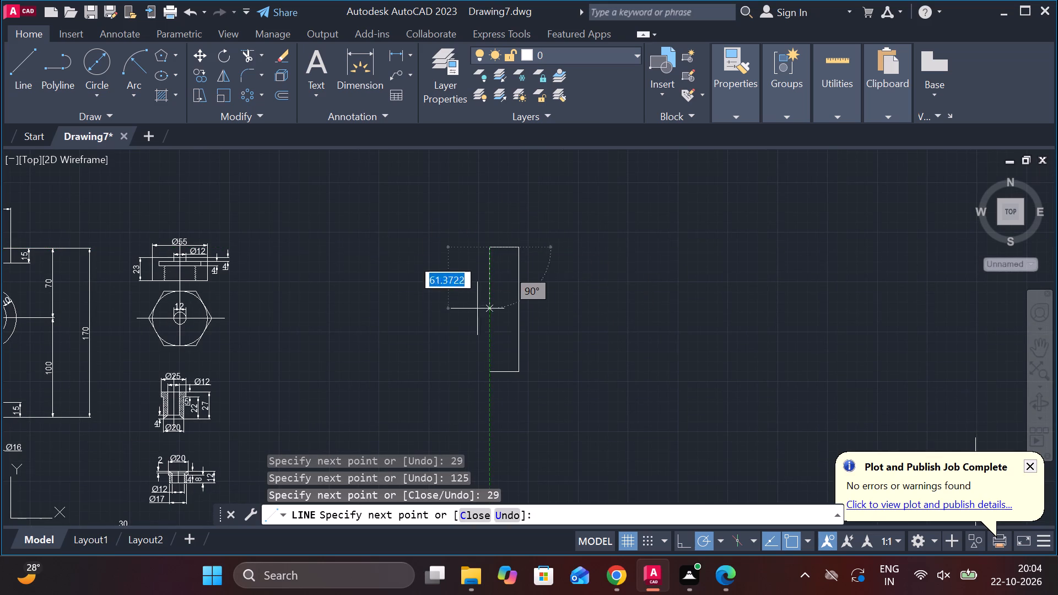
pyautogui.click(489, 380)
pyautogui.press('Escape')
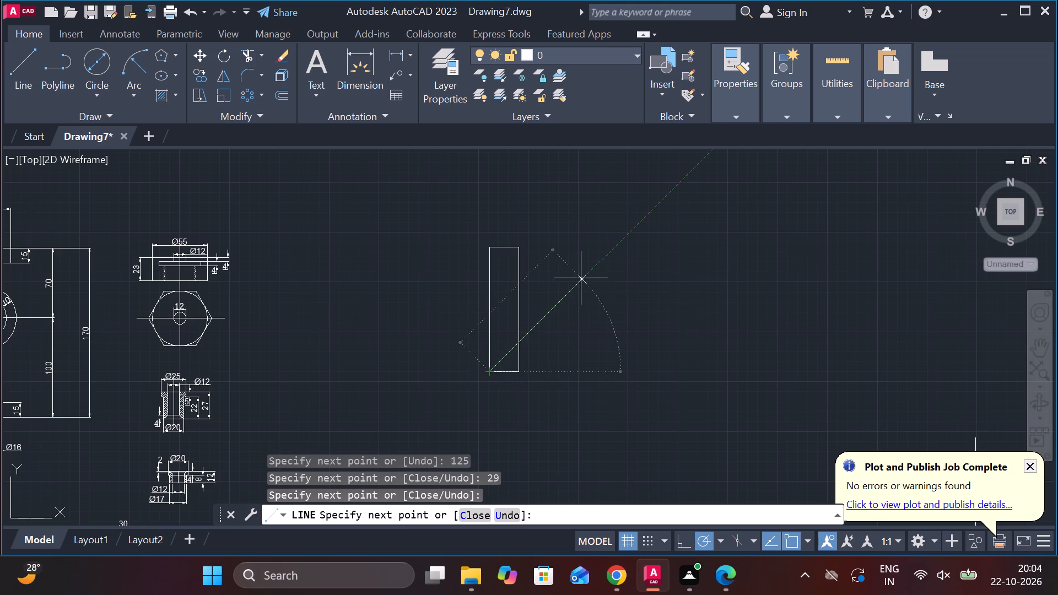
# Draw a short horizontal line outward to the right from the rectangle's lower right corner.
pyautogui.scroll(1, 565, 261)
pyautogui.middleClick(564, 260)
pyautogui.moveTo(575, 271); pyautogui.dragTo(576, 252, button='middle')
pyautogui.moveTo(580, 361); pyautogui.dragTo(579, 341, button='middle')
pyautogui.moveTo(589, 349); pyautogui.dragTo(577, 319, button='middle')
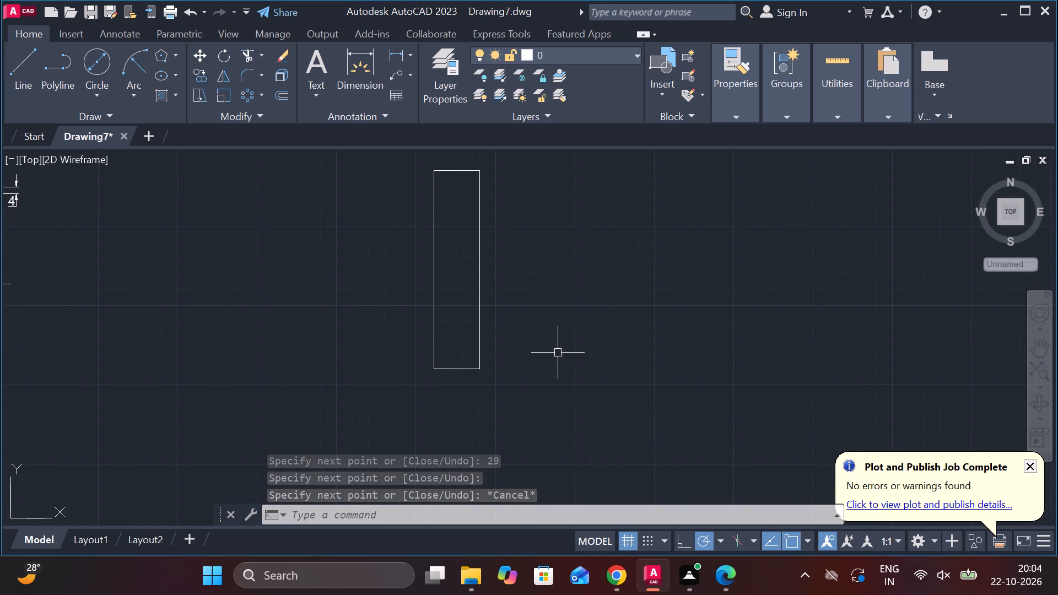
pyautogui.press('l')
pyautogui.press('Return')
pyautogui.click(482, 367)
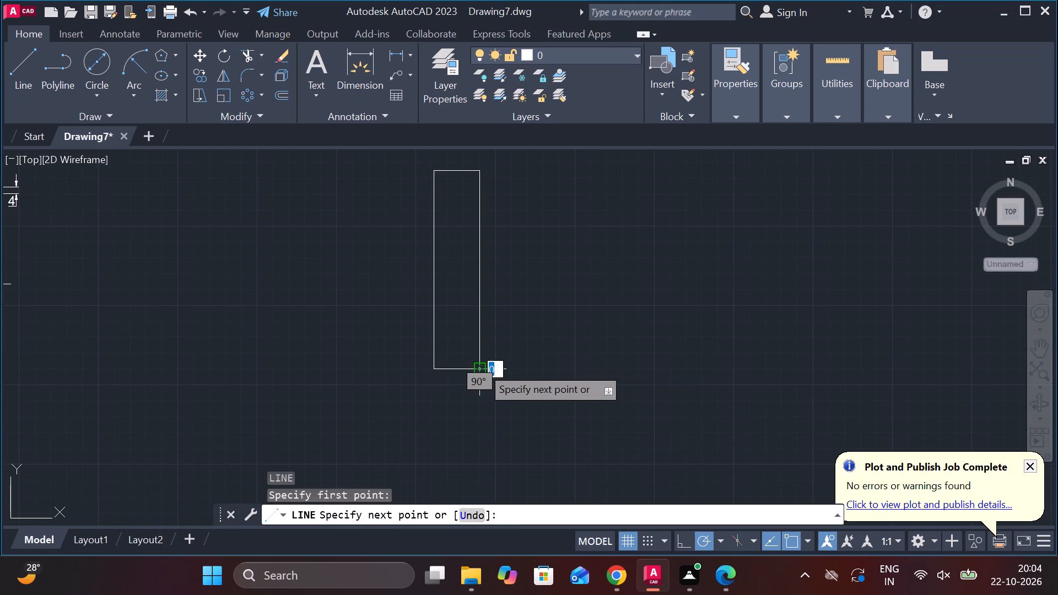
pyautogui.click(542, 361)
pyautogui.press('Escape')
# Offset the short horizontal line upward in succession, each time from the newest copy, by 50, 60 and 15.
pyautogui.click(525, 366)
pyautogui.press('o')
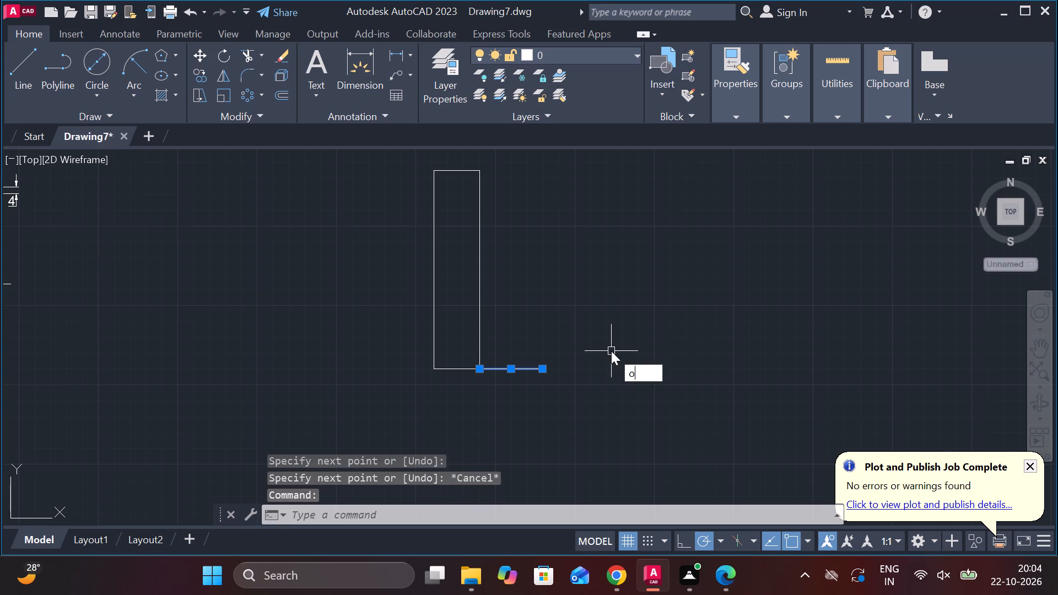
pyautogui.press('Return')
pyautogui.press('Return')
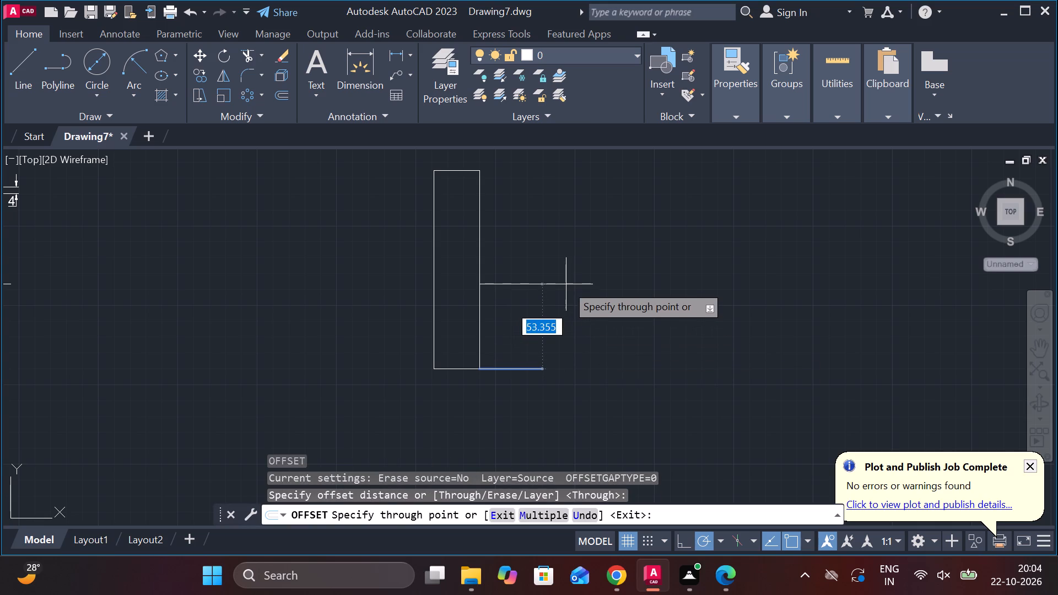
pyautogui.write('50')
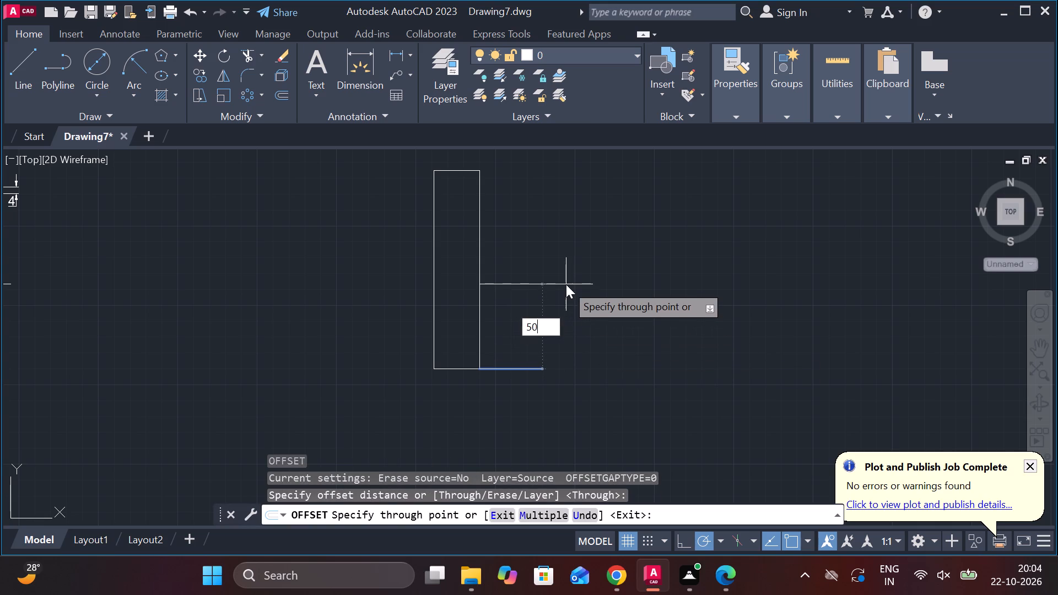
pyautogui.press('Return')
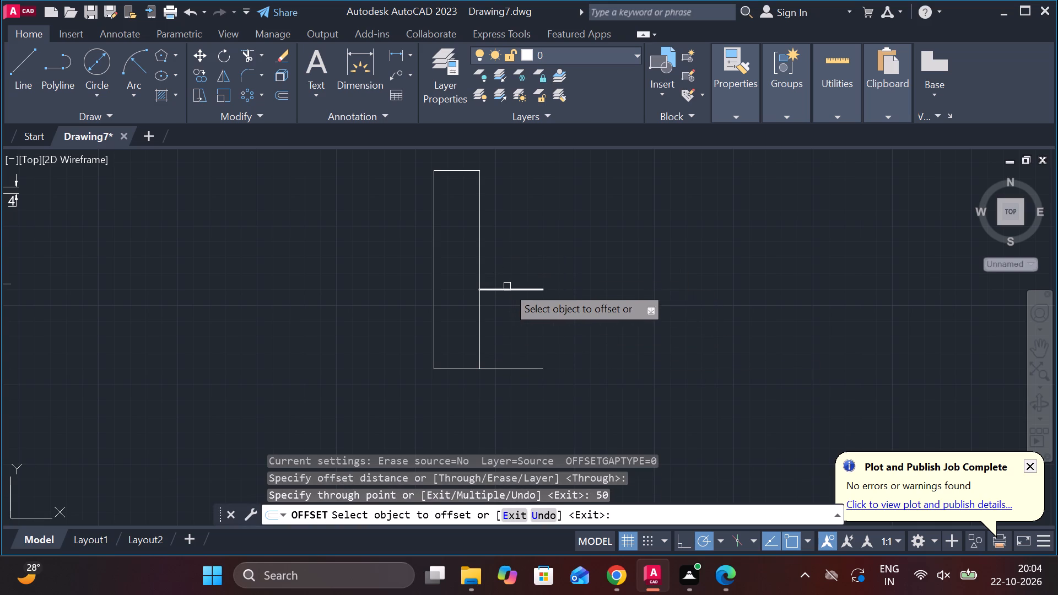
pyautogui.click(511, 288)
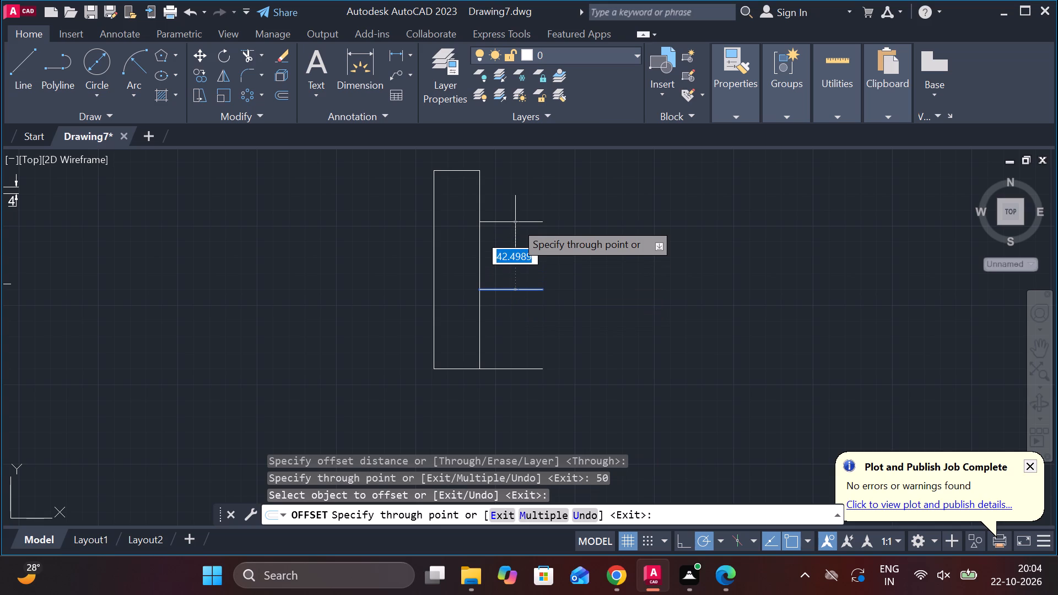
pyautogui.write('60')
pyautogui.press('Return')
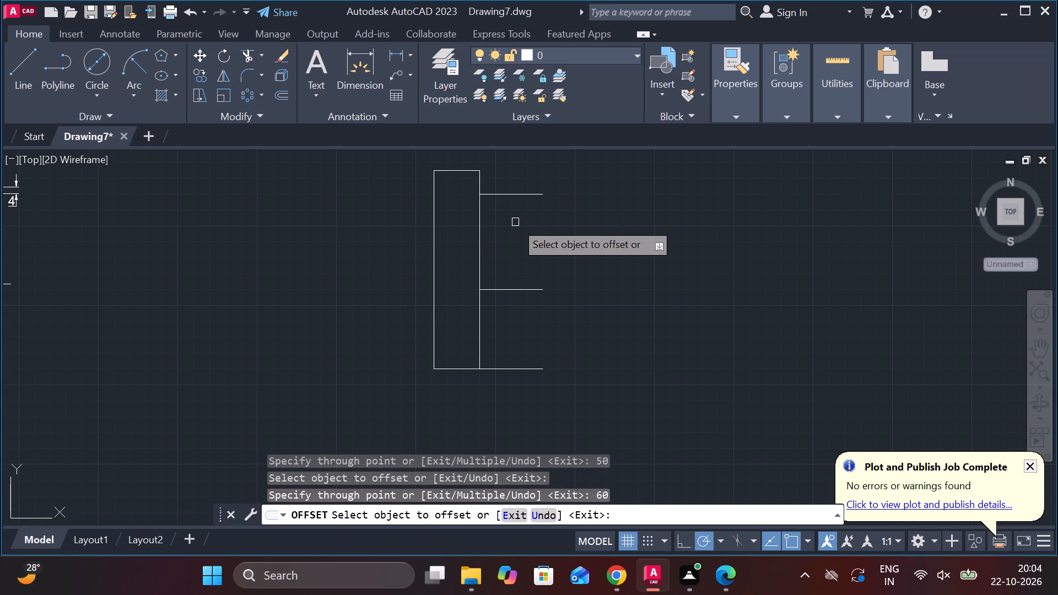
pyautogui.moveTo(515, 222); pyautogui.dragTo(520, 261, button='middle')
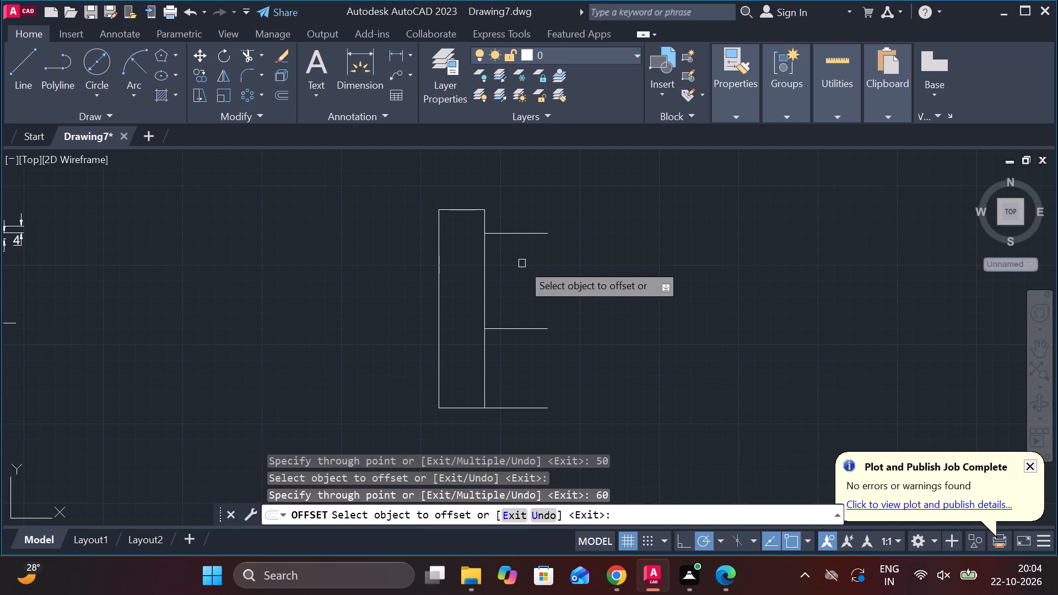
pyautogui.click(514, 233)
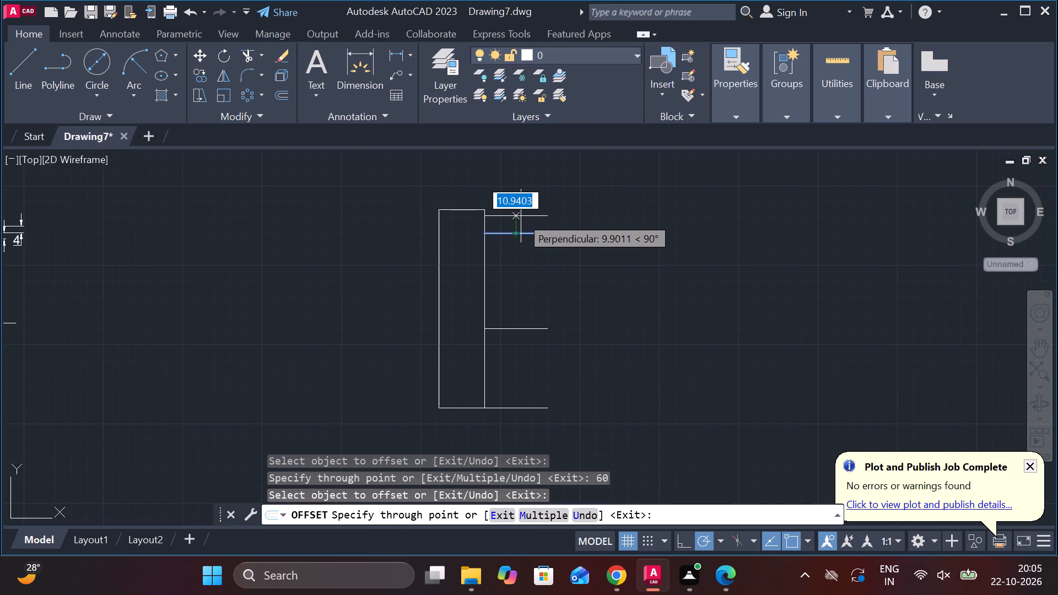
pyautogui.write('15')
pyautogui.press('Return')
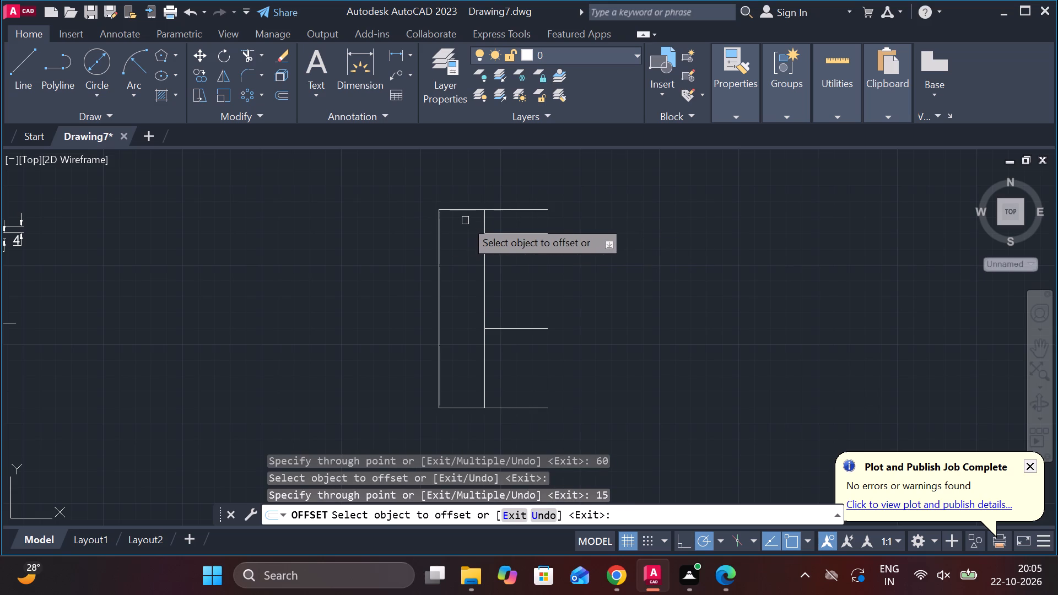
pyautogui.press('Escape')
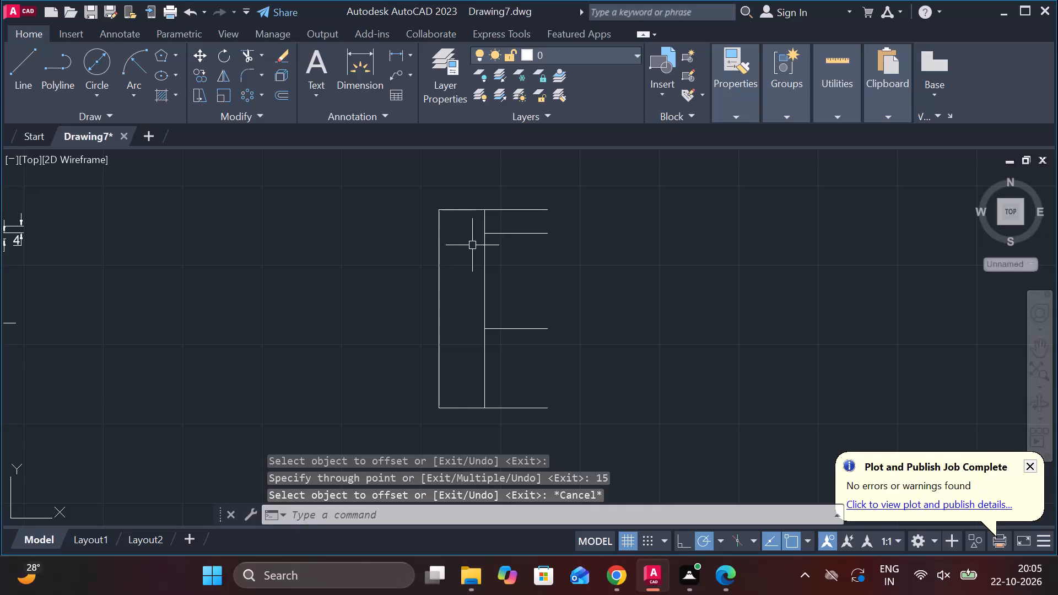
# Stretch the left ends of the two intermediate horizontal lines across the rectangle to just beyond its left edge.
pyautogui.click(496, 234)
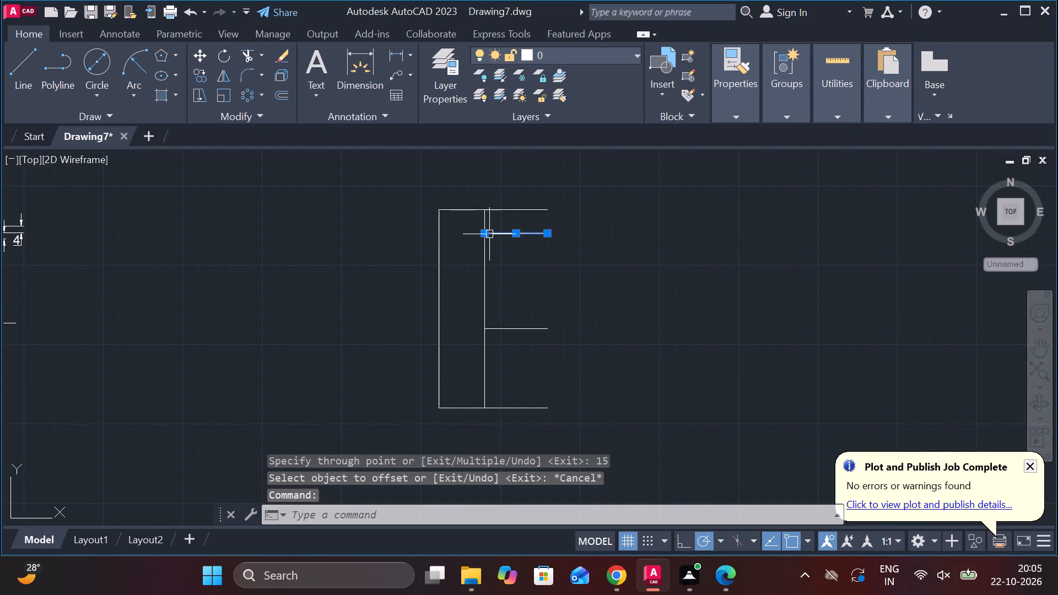
pyautogui.click(482, 235)
pyautogui.click(416, 243)
pyautogui.press('Escape')
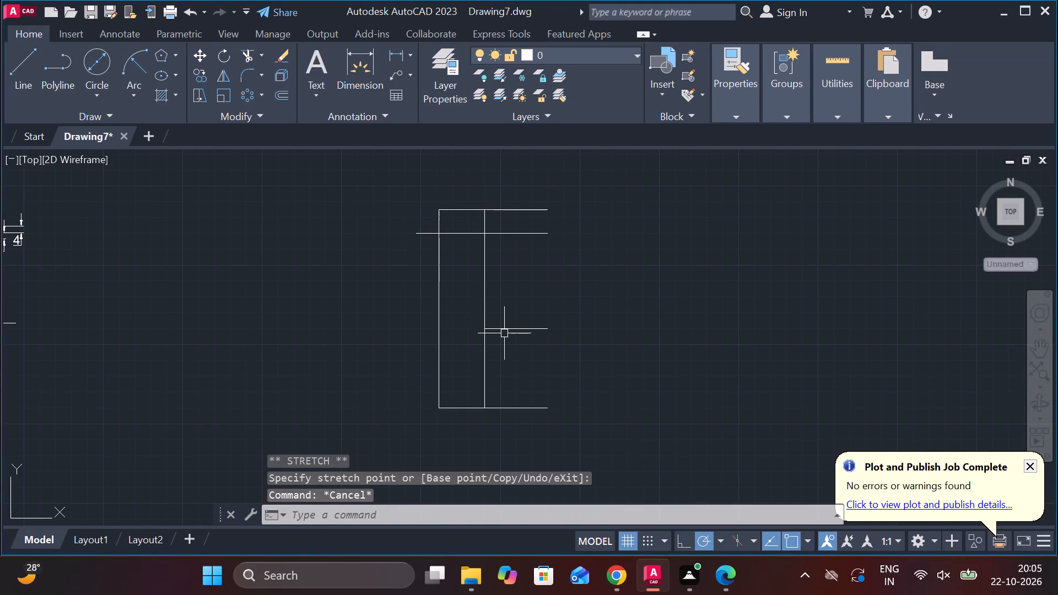
pyautogui.click(504, 331)
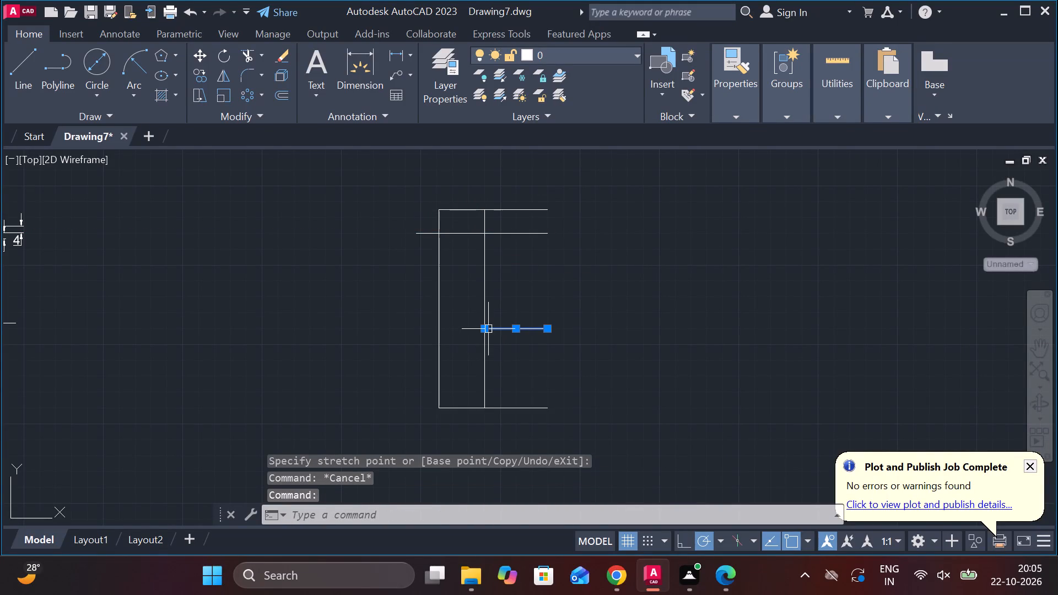
pyautogui.click(482, 329)
pyautogui.click(407, 338)
pyautogui.press('Escape')
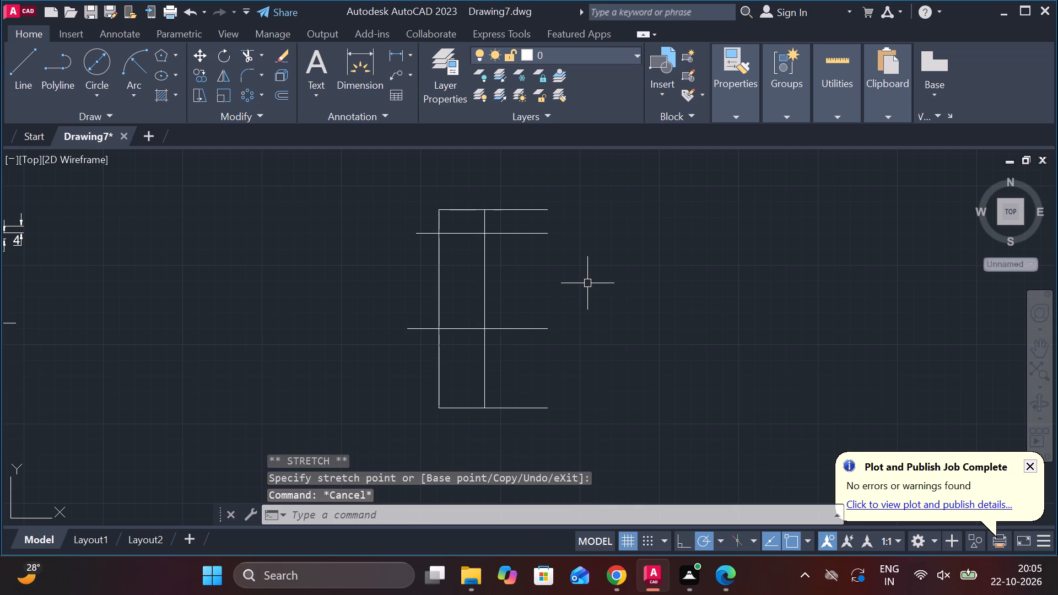
# Draw a vertical centre line from the midpoint of the rectangle's top edge to its bottom edge.
pyautogui.press('l')
pyautogui.press('Return')
pyautogui.click(460, 211)
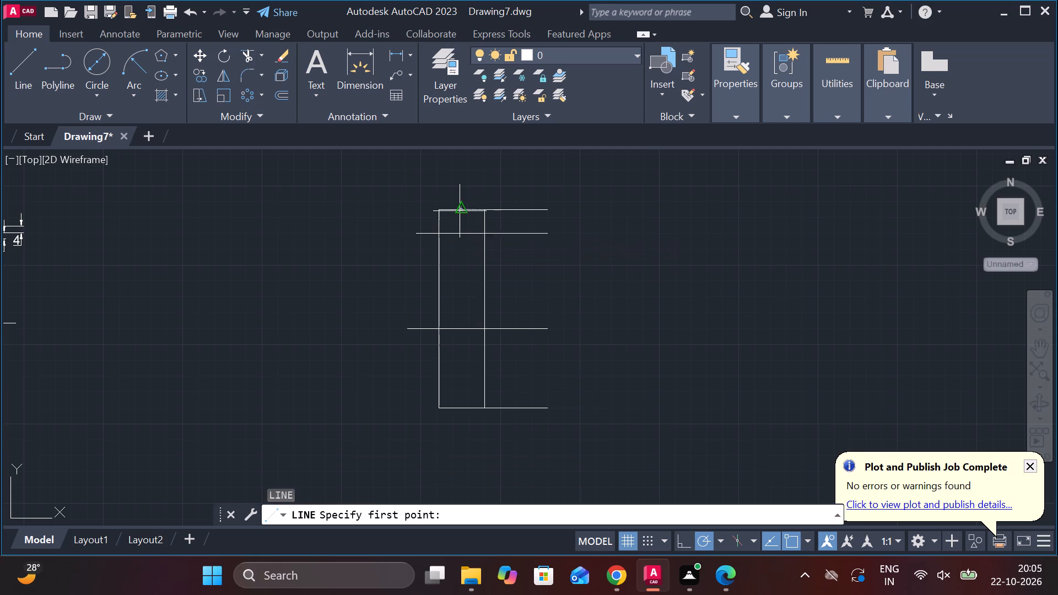
pyautogui.click(457, 408)
pyautogui.press('Escape')
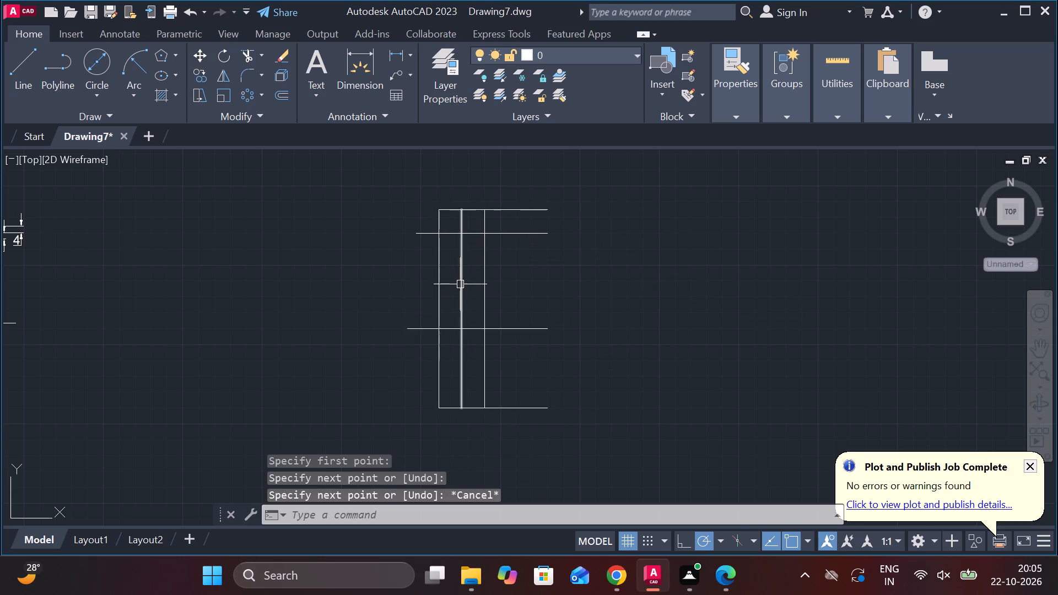
# Offset the rectangle's vertical centre line 6.5 to the right.
pyautogui.scroll(1, 460, 280)
pyautogui.click(460, 280)
pyautogui.press('o')
pyautogui.press('Return')
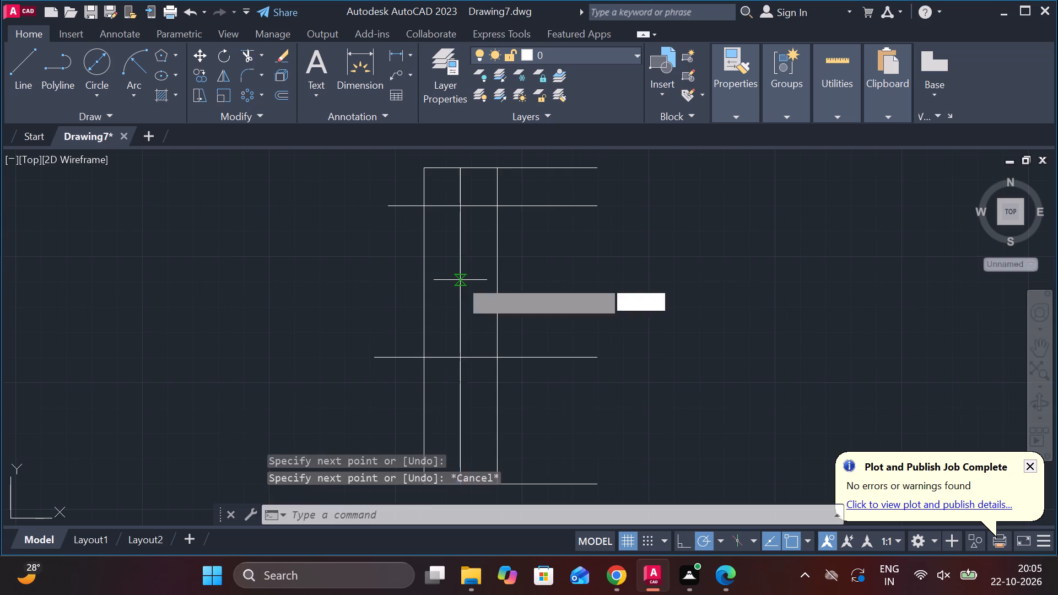
pyautogui.press('Return')
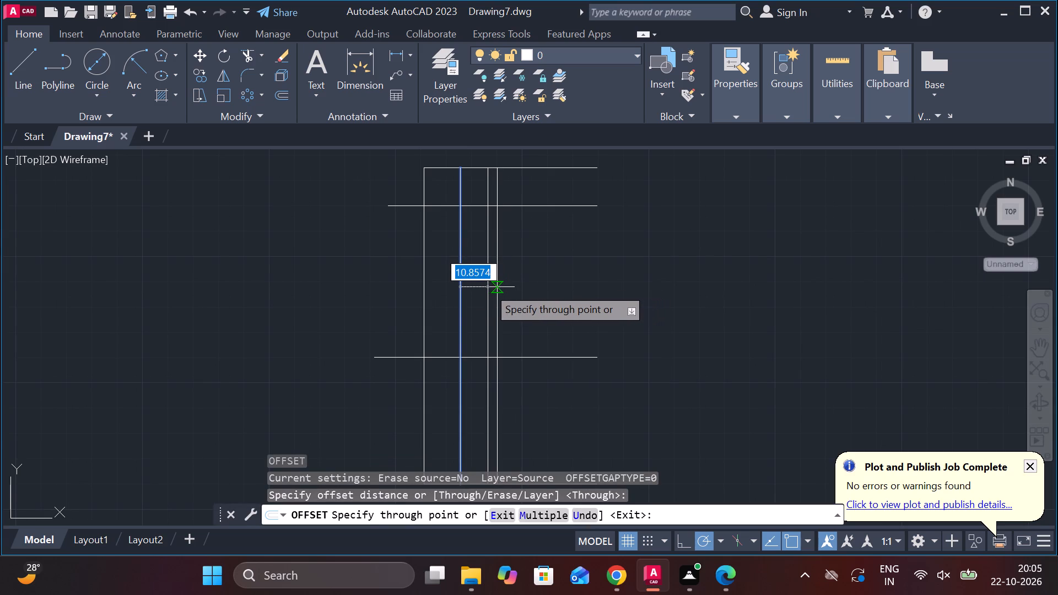
pyautogui.scroll(1, 488, 287)
pyautogui.write('6.5')
pyautogui.press('Return')
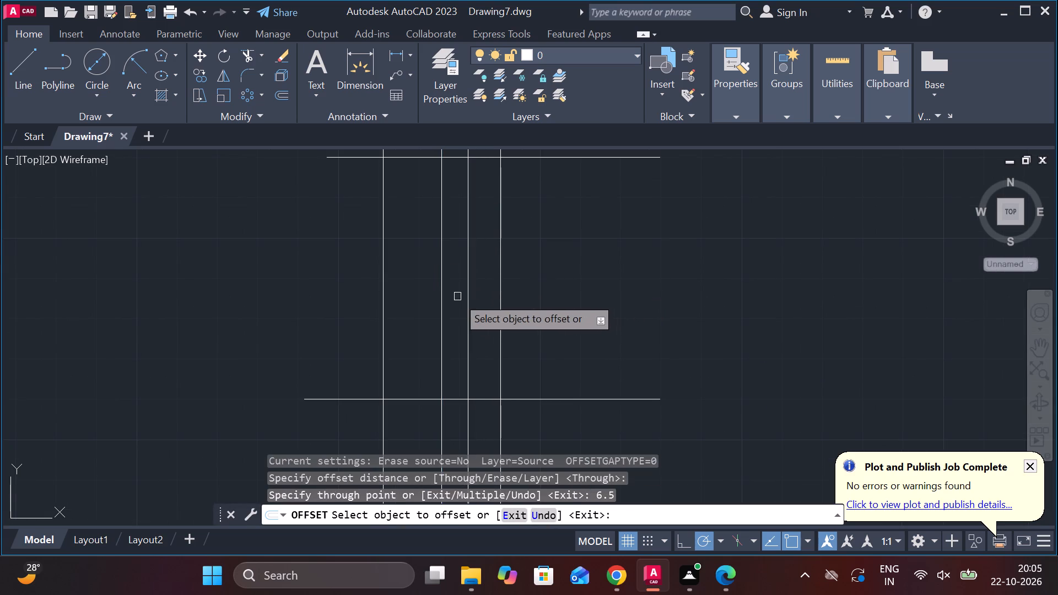
# Offset the rectangle's vertical centre line 6.5 to the left.
pyautogui.click(440, 285)
pyautogui.write('6.5')
pyautogui.press('Return')
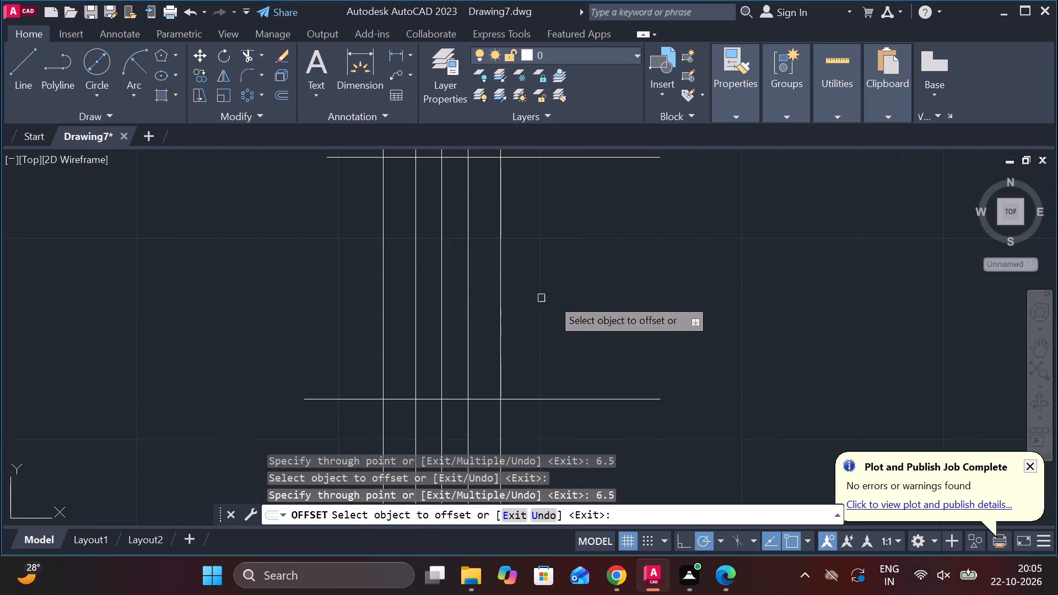
pyautogui.moveTo(567, 299); pyautogui.dragTo(578, 379, button='middle')
pyautogui.press('Escape')
# Trim the three inner vertical lines above the upper and below the lower intermediate horizontal line.
pyautogui.write('tr')
pyautogui.press('space')
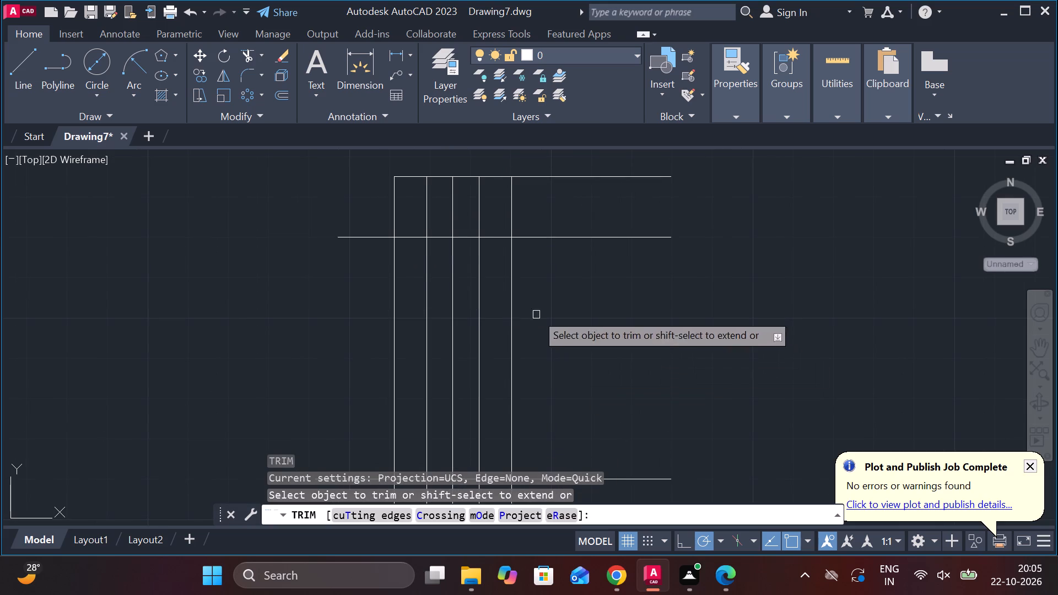
pyautogui.moveTo(484, 217); pyautogui.dragTo(429, 215)
pyautogui.click(428, 212)
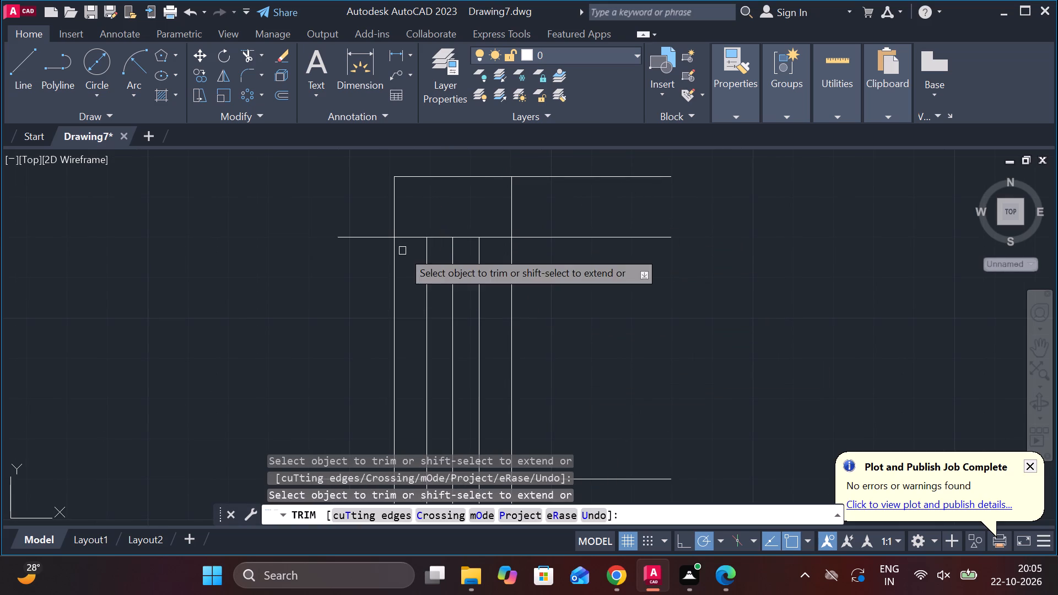
pyautogui.moveTo(657, 345); pyautogui.dragTo(643, 241, button='middle')
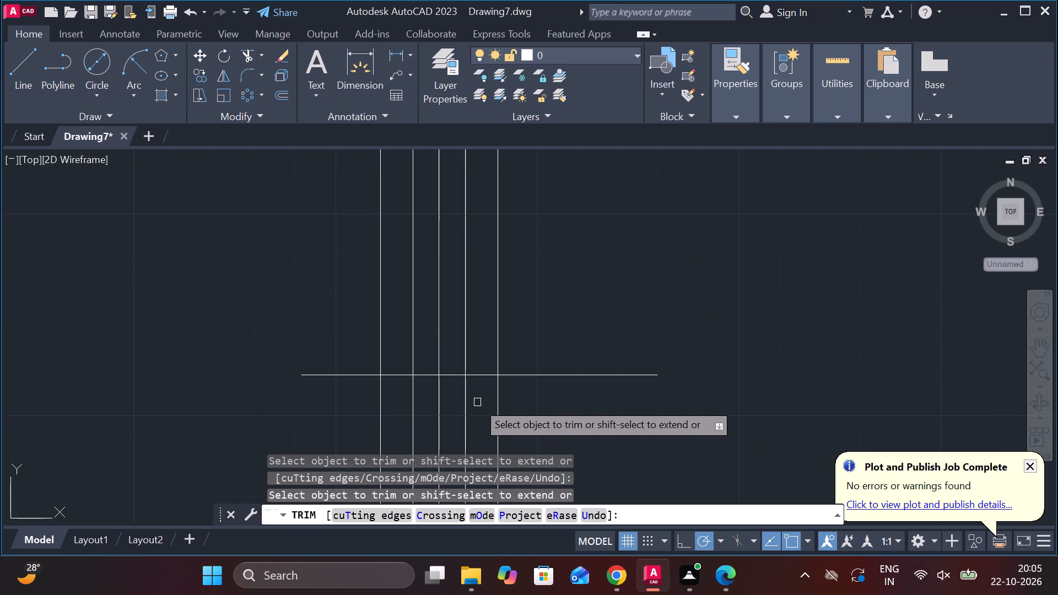
pyautogui.moveTo(477, 402); pyautogui.dragTo(409, 415)
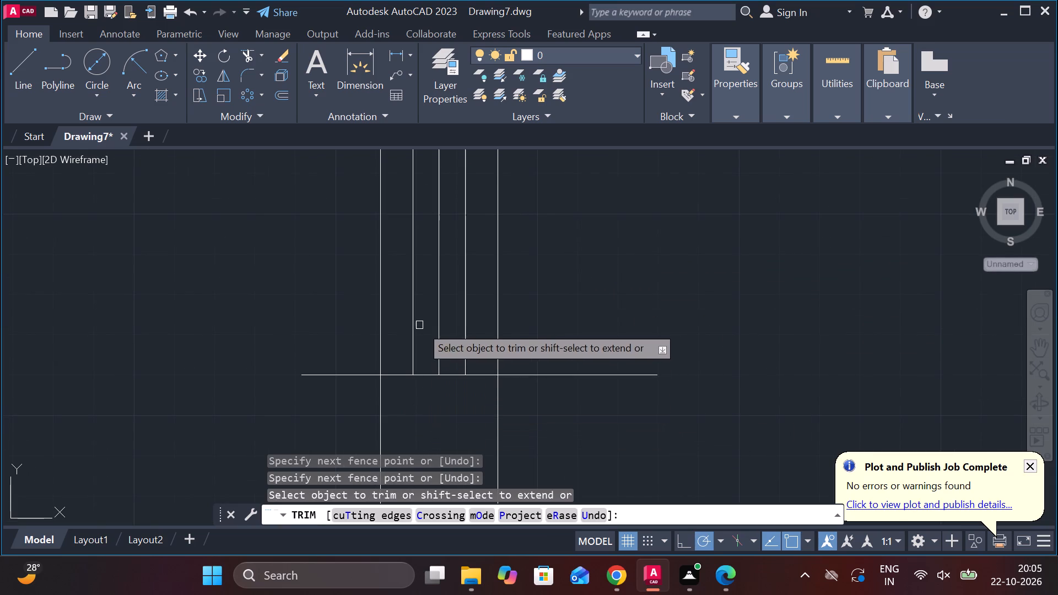
# Trim both intermediate horizontals back to the outer inner verticals and remove the centre line, leaving a closed inner rectangle.
pyautogui.click(402, 372)
pyautogui.click(347, 378)
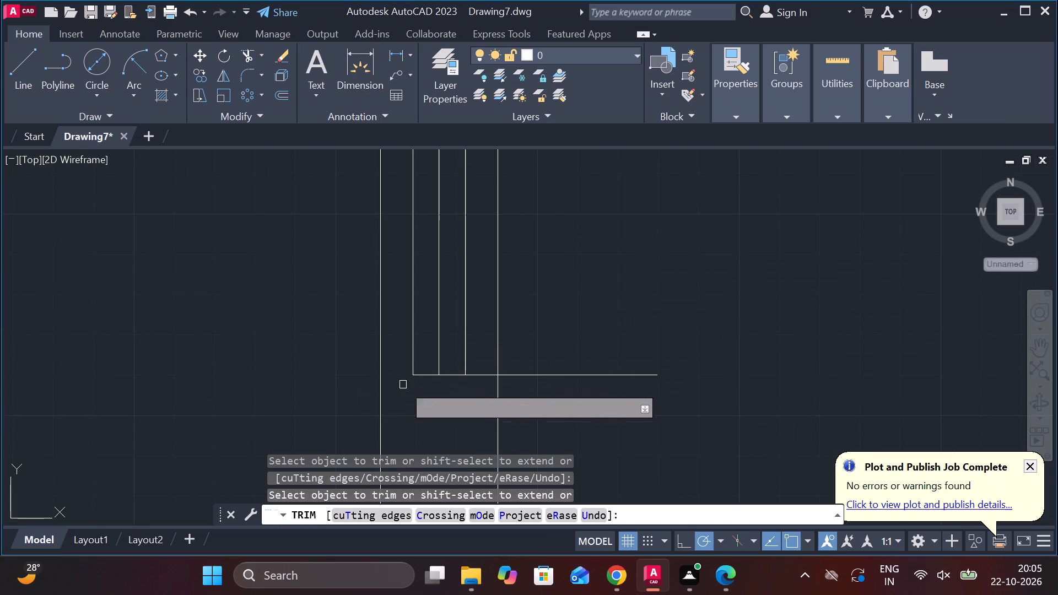
pyautogui.click(485, 375)
pyautogui.click(542, 373)
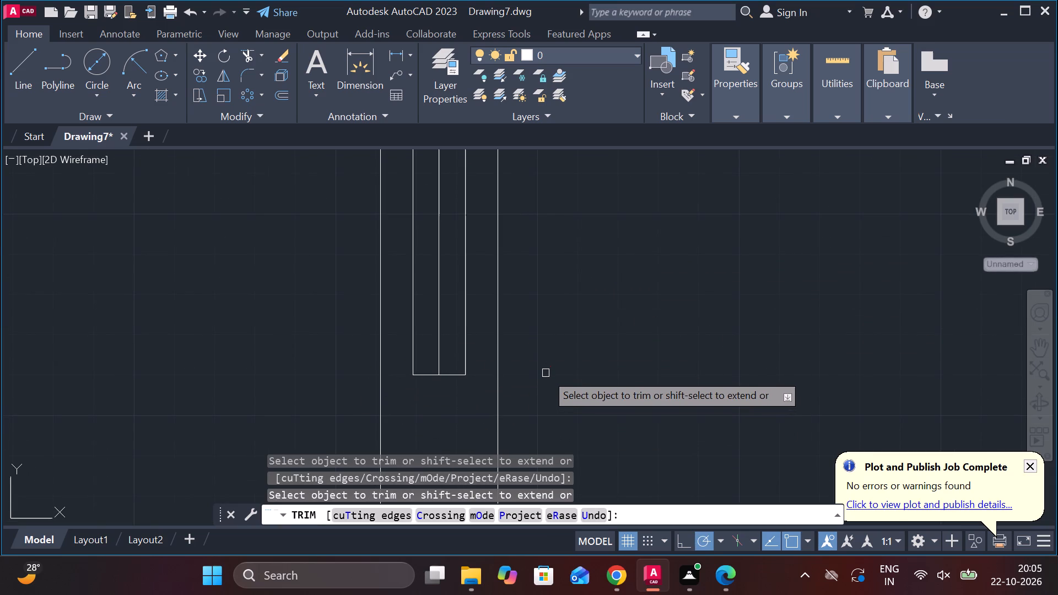
pyautogui.scroll(-2, 562, 366)
pyautogui.scroll(2, 550, 266)
pyautogui.click(551, 287)
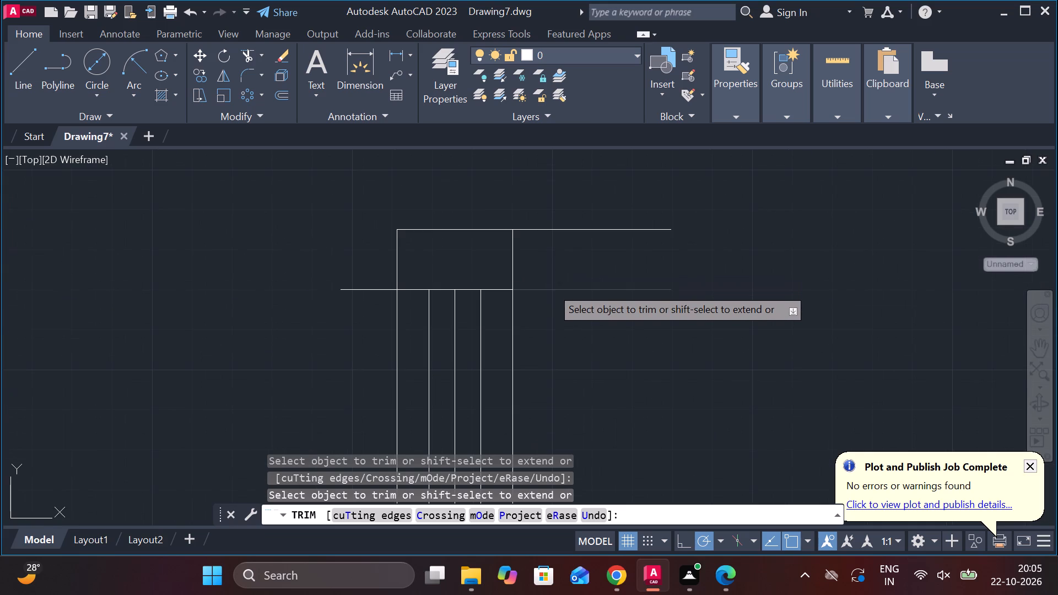
pyautogui.click(496, 289)
pyautogui.click(416, 293)
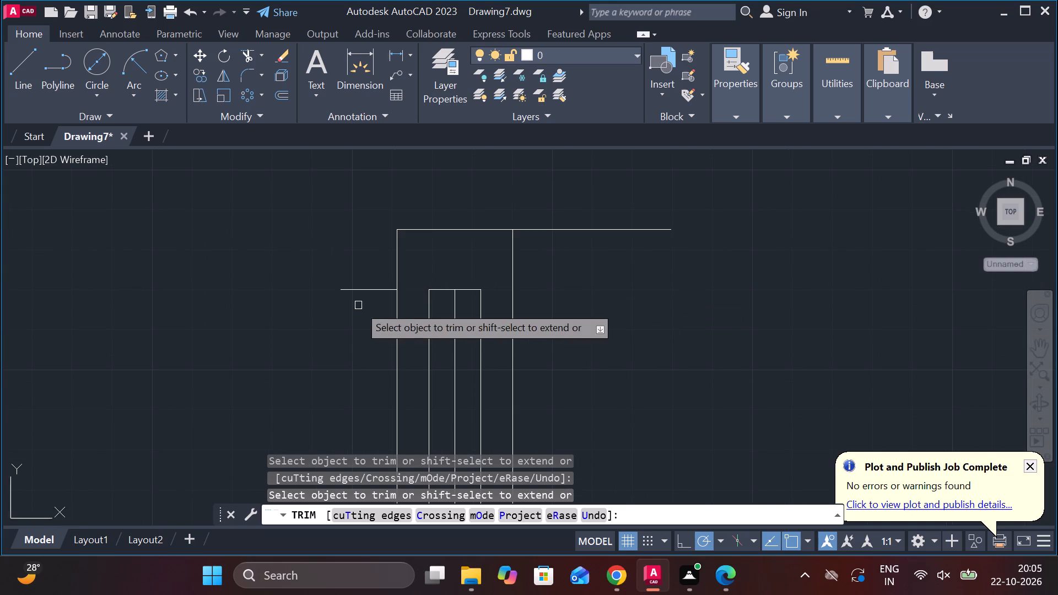
pyautogui.click(359, 294)
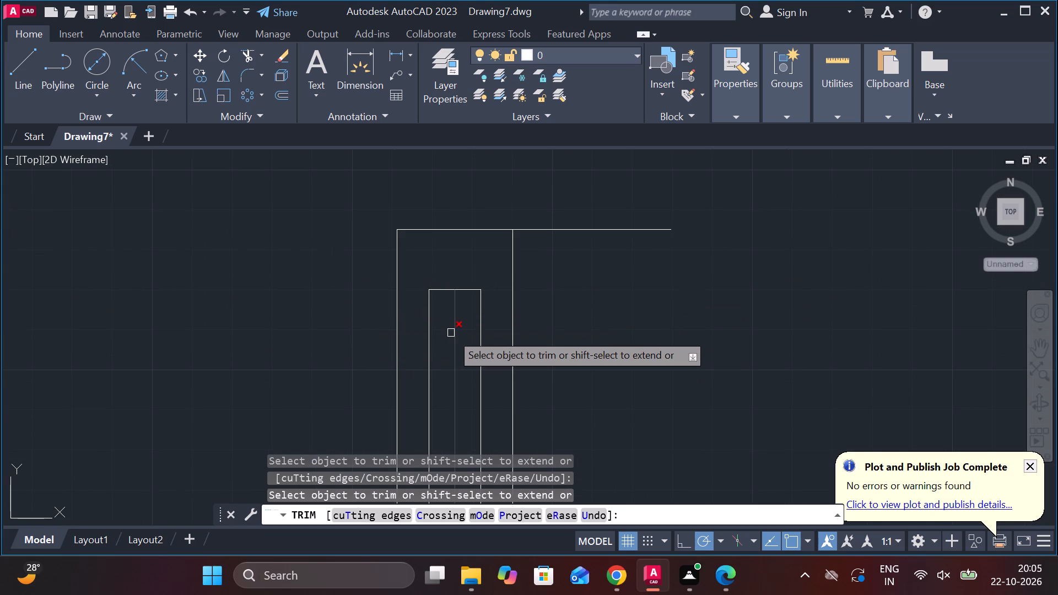
pyautogui.click(451, 333)
pyautogui.press('Escape')
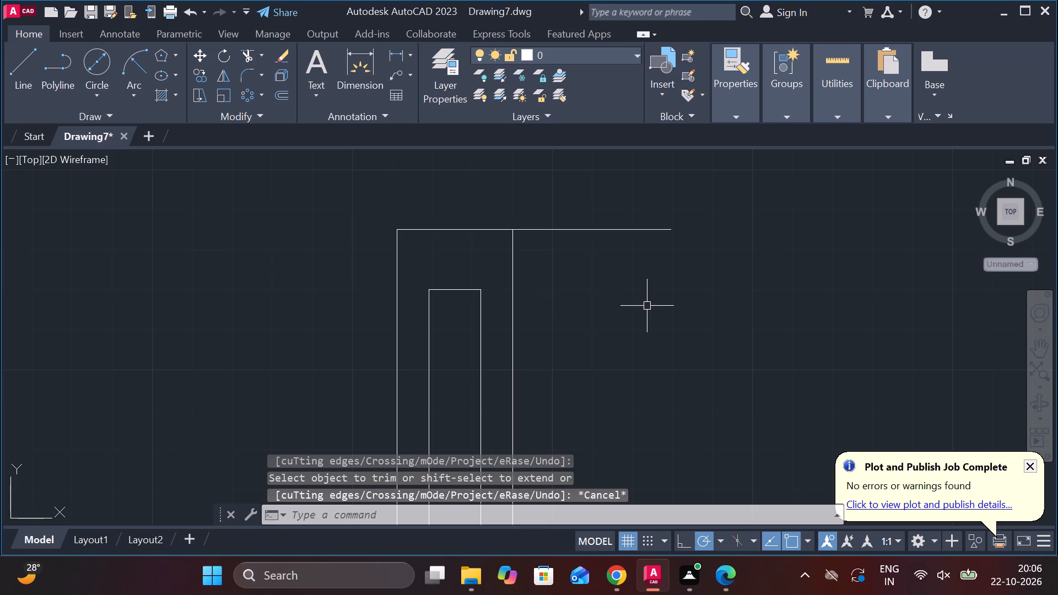
# Draw a circle tangent to the body's left, top and right edges.
pyautogui.click(102, 93)
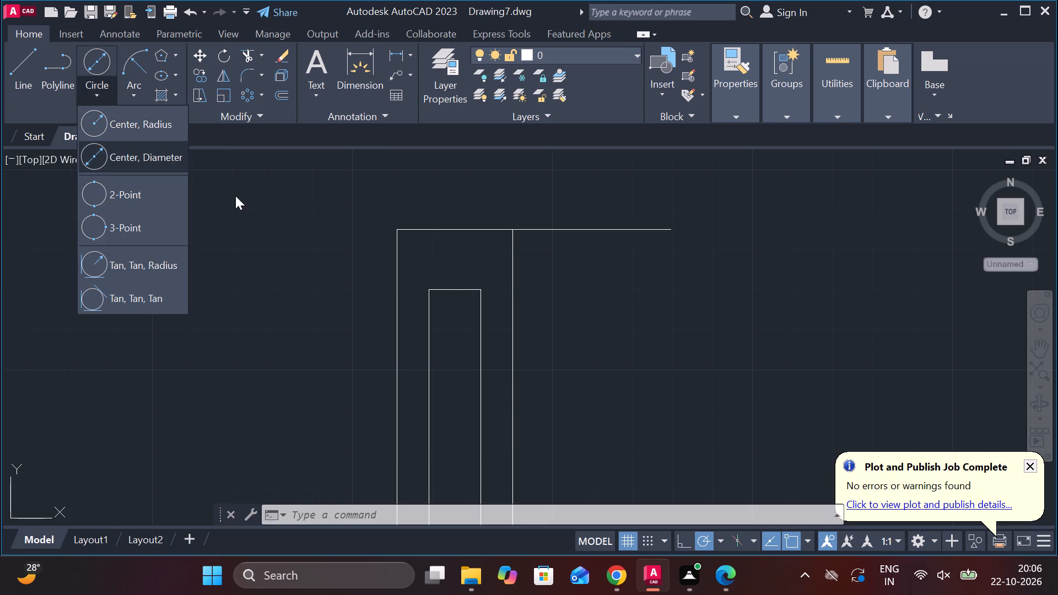
pyautogui.click(144, 308)
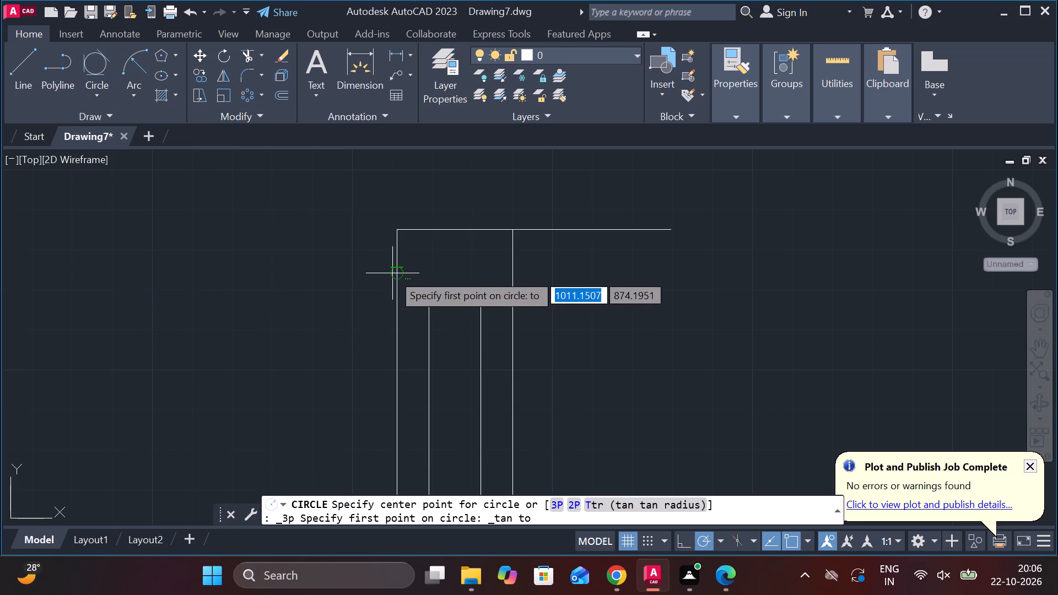
pyautogui.click(392, 273)
pyautogui.click(452, 231)
pyautogui.click(510, 284)
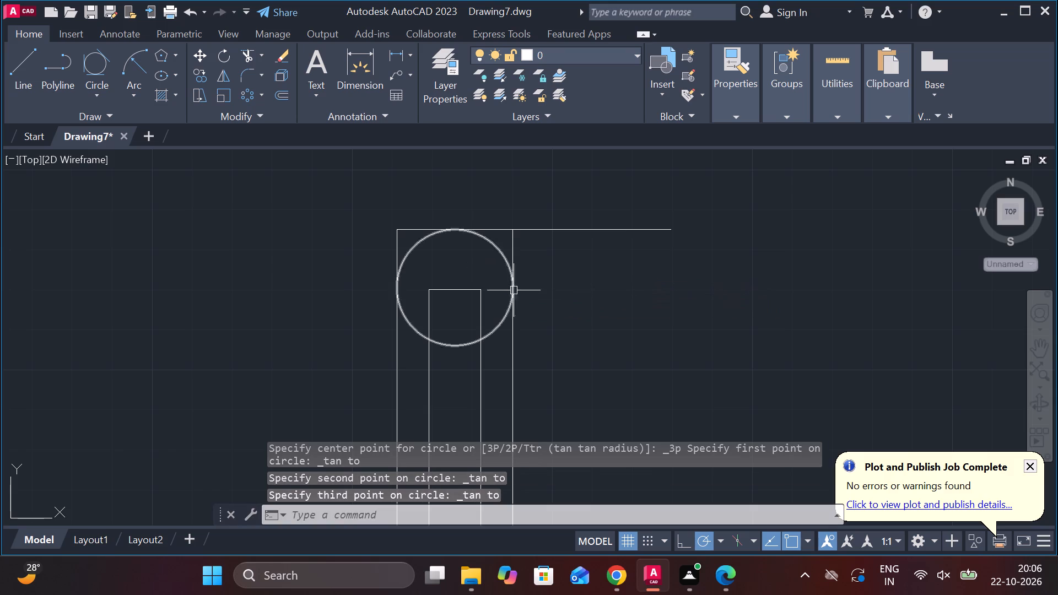
# Trim away the circle's lower arc and the body's square top corners, leaving a semicircular top end.
pyautogui.write('tr')
pyautogui.press('space')
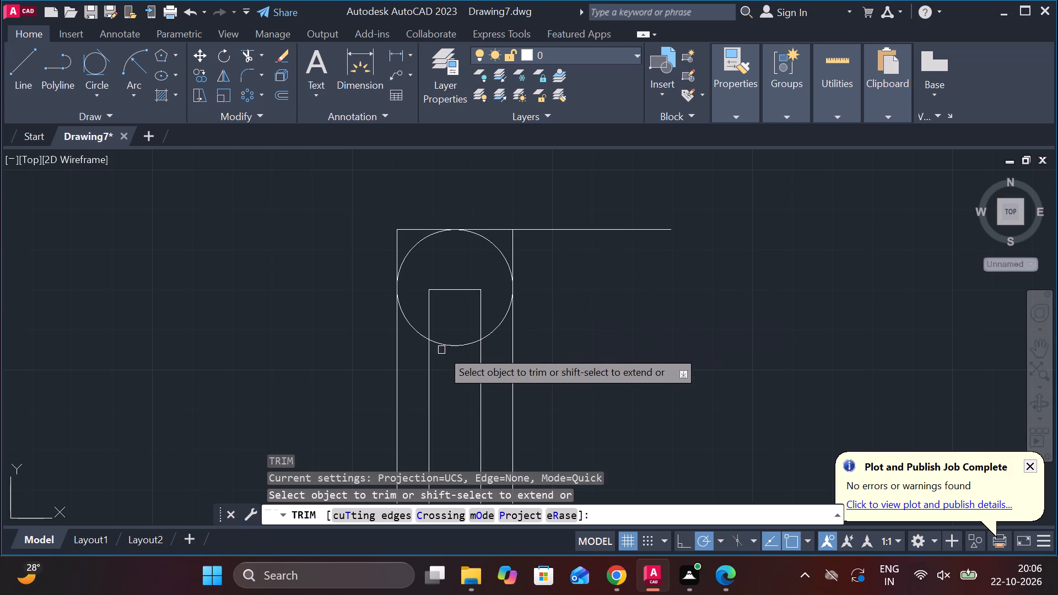
pyautogui.click(441, 350)
pyautogui.click(454, 340)
pyautogui.click(409, 332)
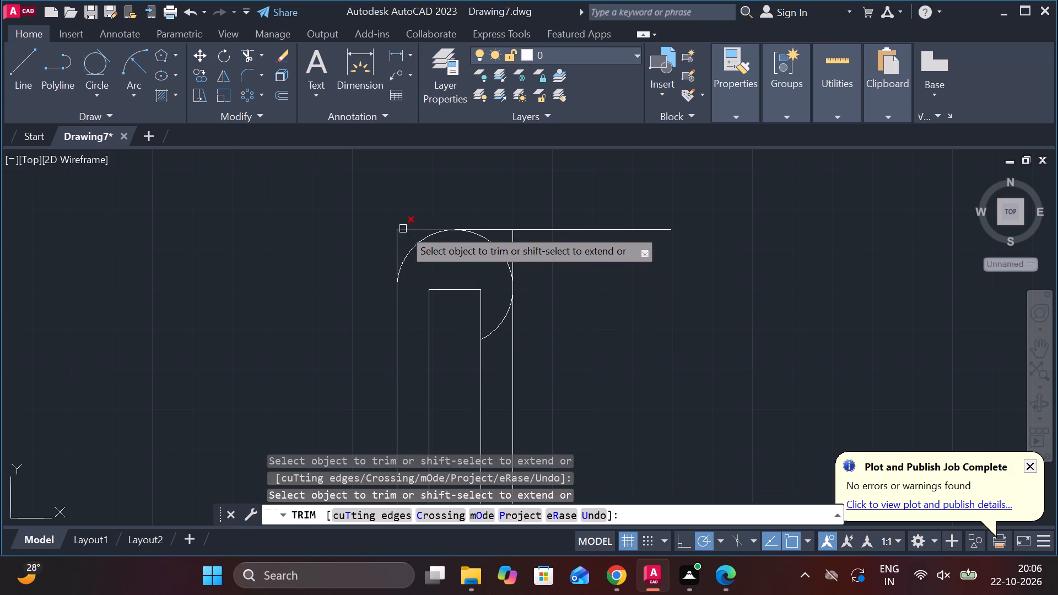
pyautogui.click(403, 229)
pyautogui.click(398, 236)
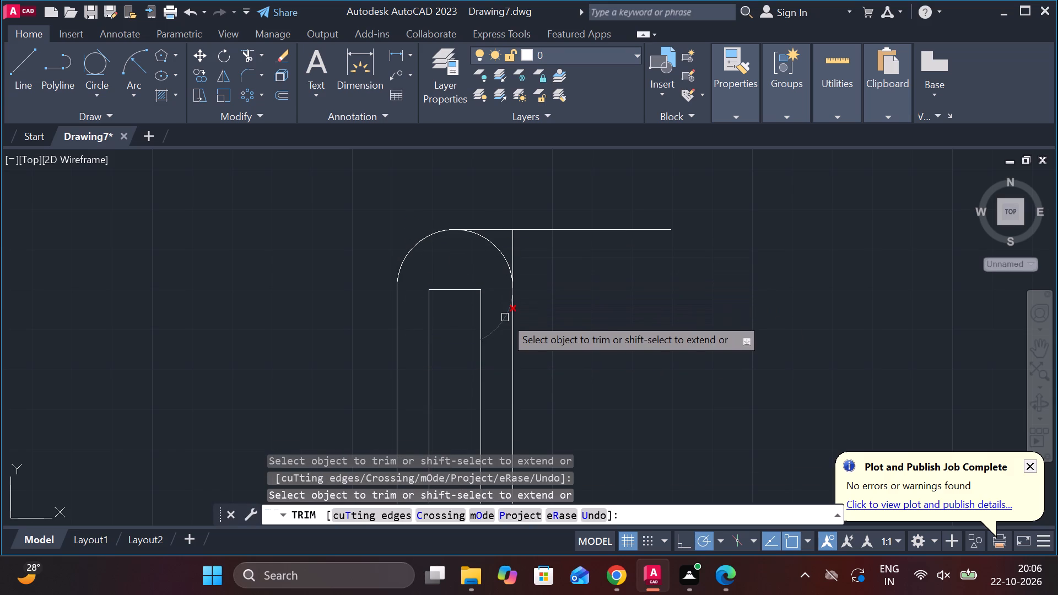
pyautogui.click(505, 317)
pyautogui.click(508, 251)
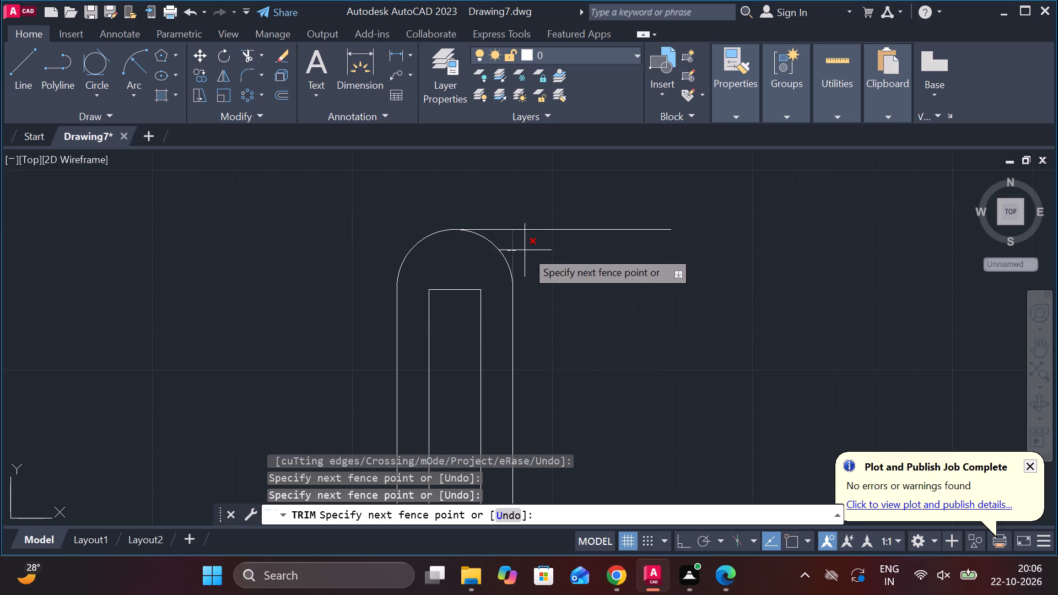
pyautogui.click(527, 250)
pyautogui.scroll(-1, 559, 256)
pyautogui.moveTo(584, 303); pyautogui.dragTo(501, 244, button='middle')
pyautogui.press('Escape')
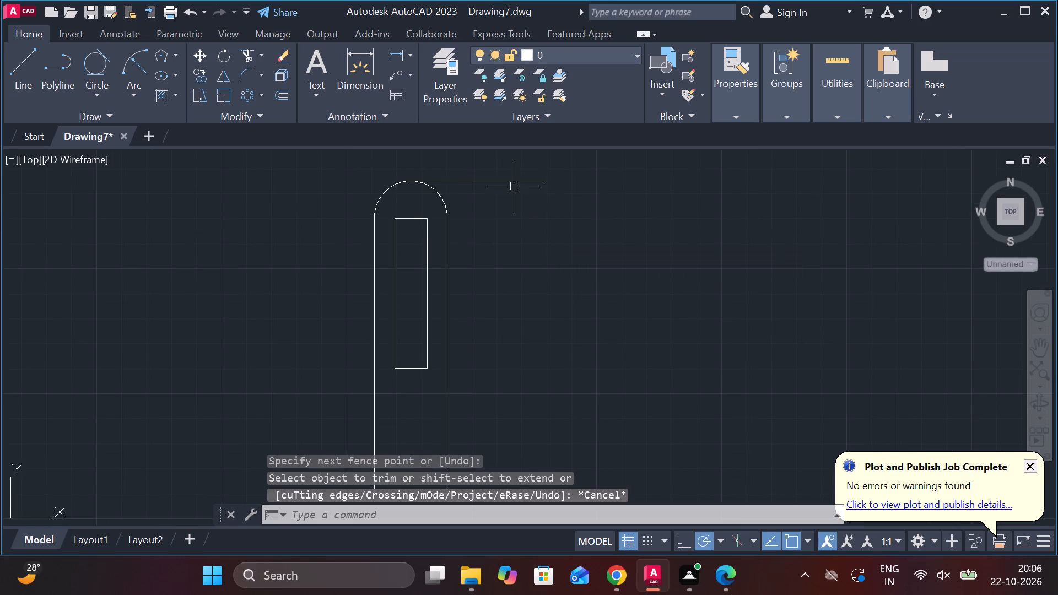
# Offset the horizontal line at the body's top 178 downward.
pyautogui.click(512, 185)
pyautogui.press('o')
pyautogui.press('Return')
pyautogui.press('Return')
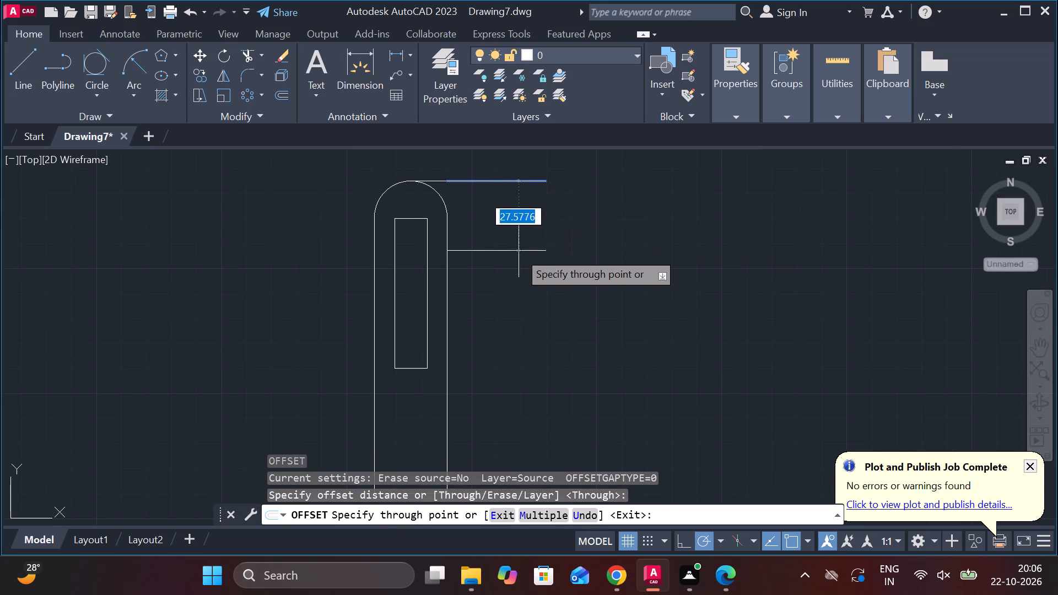
pyautogui.press('1')
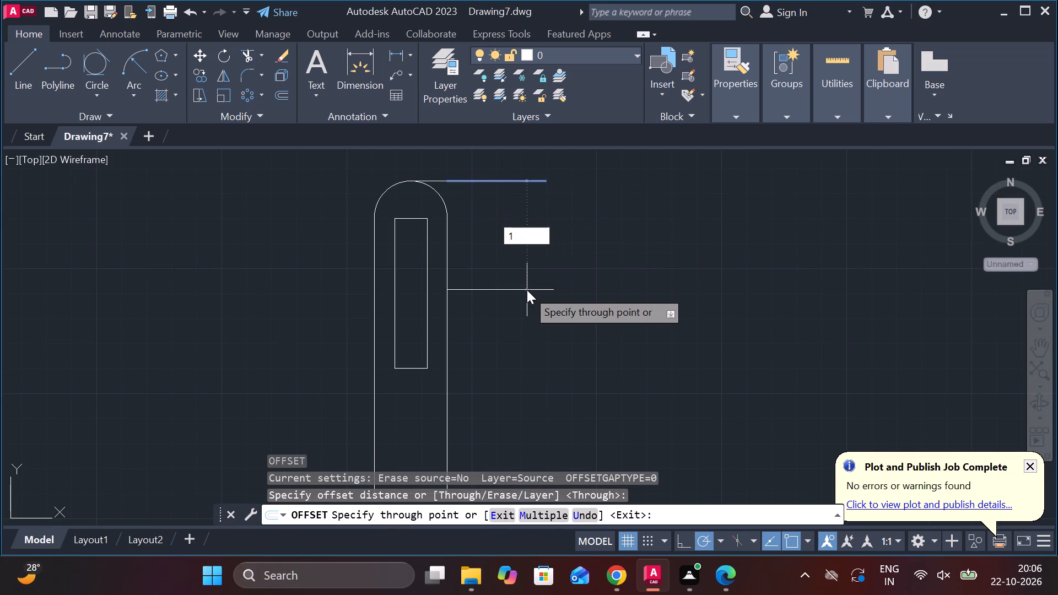
pyautogui.write('78')
pyautogui.press('Return')
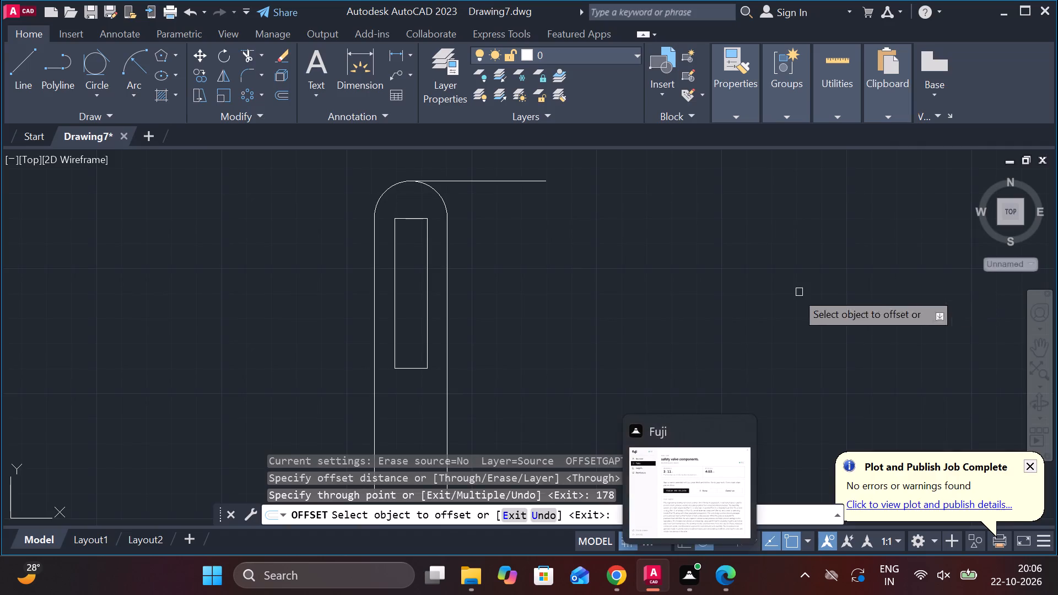
pyautogui.scroll(-2, 622, 287)
pyautogui.scroll(1, 603, 316)
pyautogui.press('Escape')
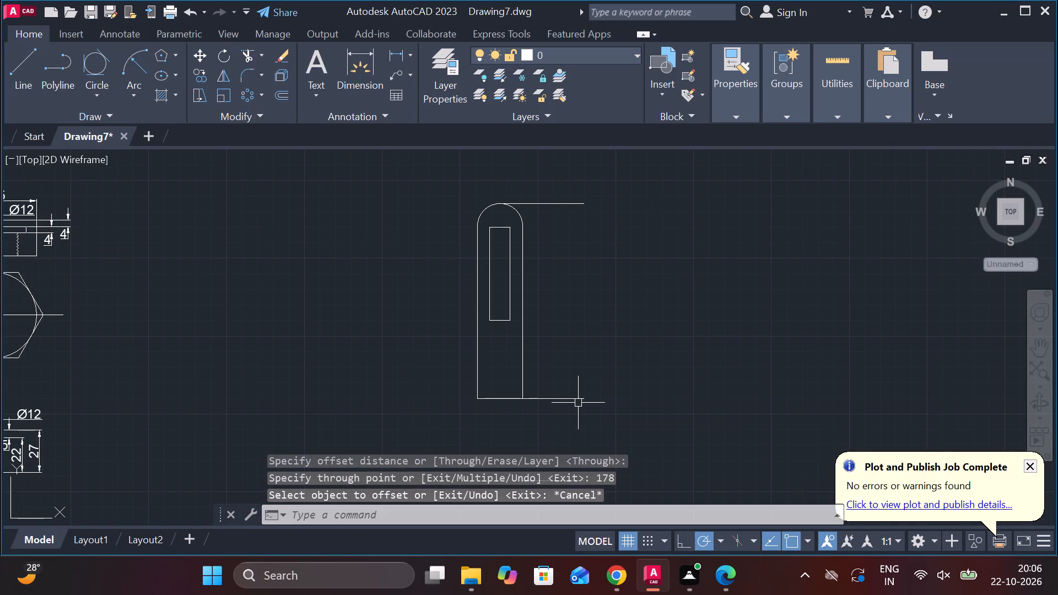
# Erase the short horizontal line extending right from the body's bottom edge.
pyautogui.click(577, 403)
pyautogui.write('e')
pyautogui.press('space')
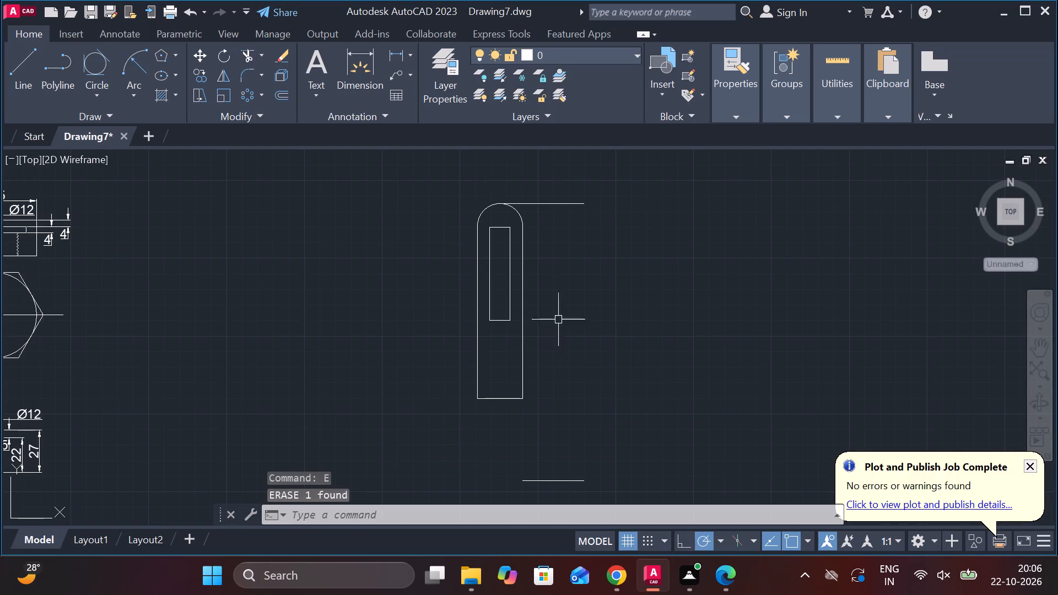
# Draw a vertical centre line from the top of the arc down past the lowest horizontal line.
pyautogui.press('l')
pyautogui.press('Return')
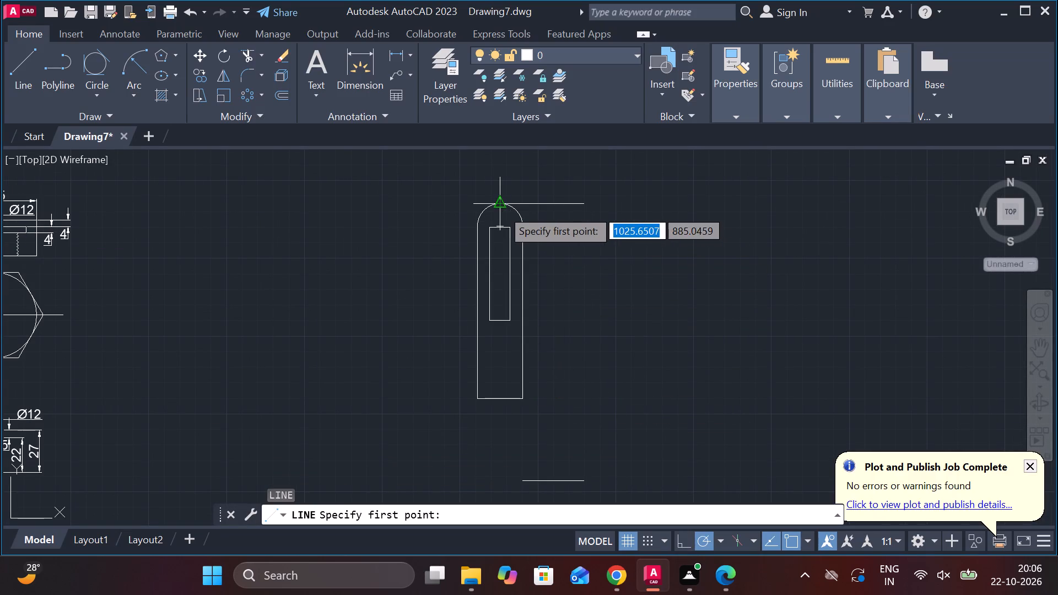
pyautogui.click(501, 209)
pyautogui.moveTo(492, 471); pyautogui.dragTo(477, 387, button='middle')
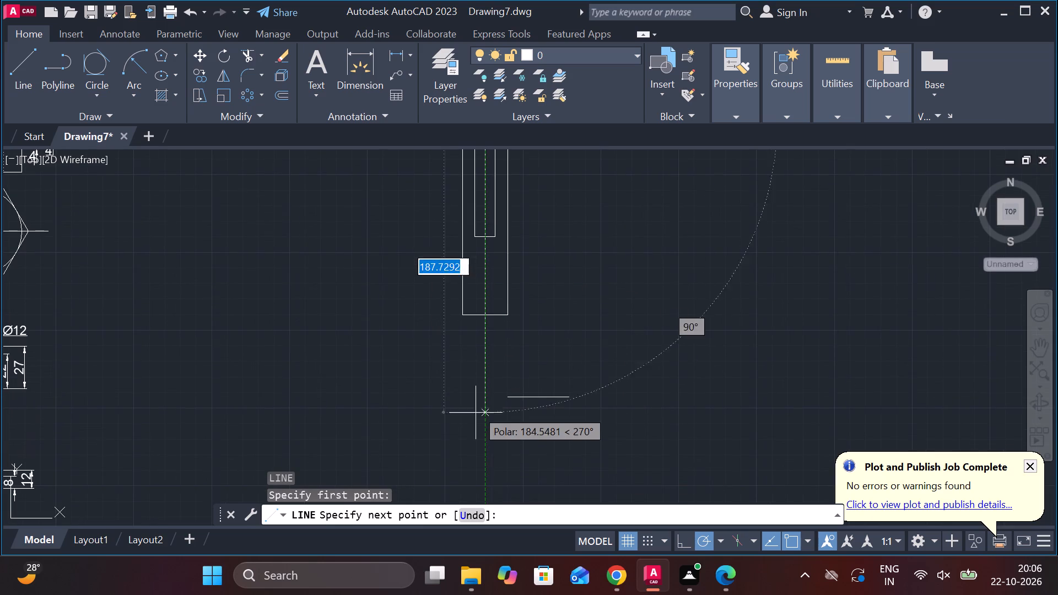
pyautogui.click(474, 434)
pyautogui.press('Escape')
# Stretch the left end of the lowest horizontal line across the centre line to its left side.
pyautogui.click(527, 398)
pyautogui.click(509, 399)
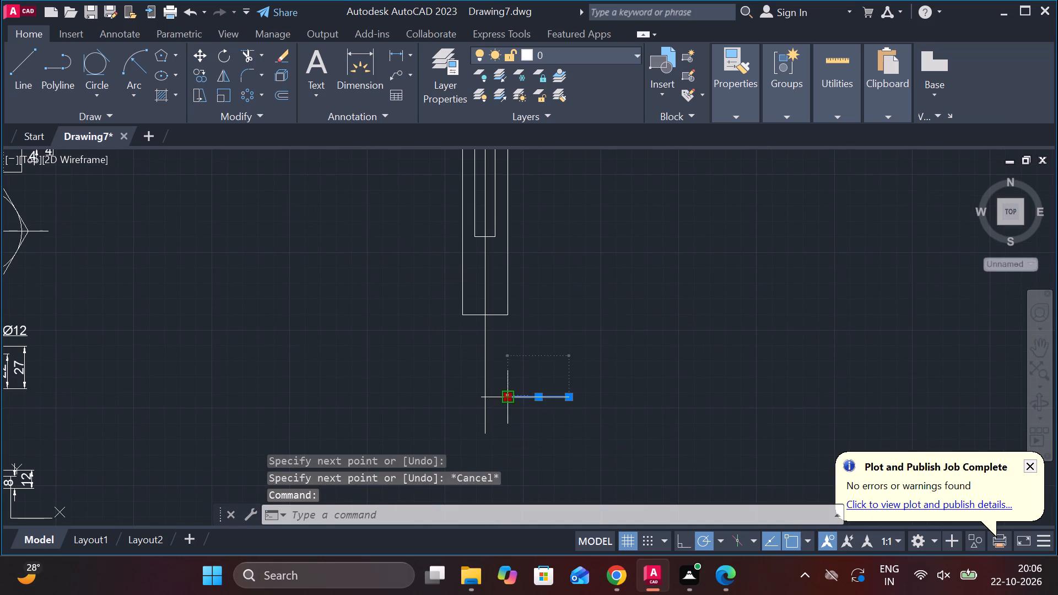
pyautogui.click(446, 399)
pyautogui.press('Escape')
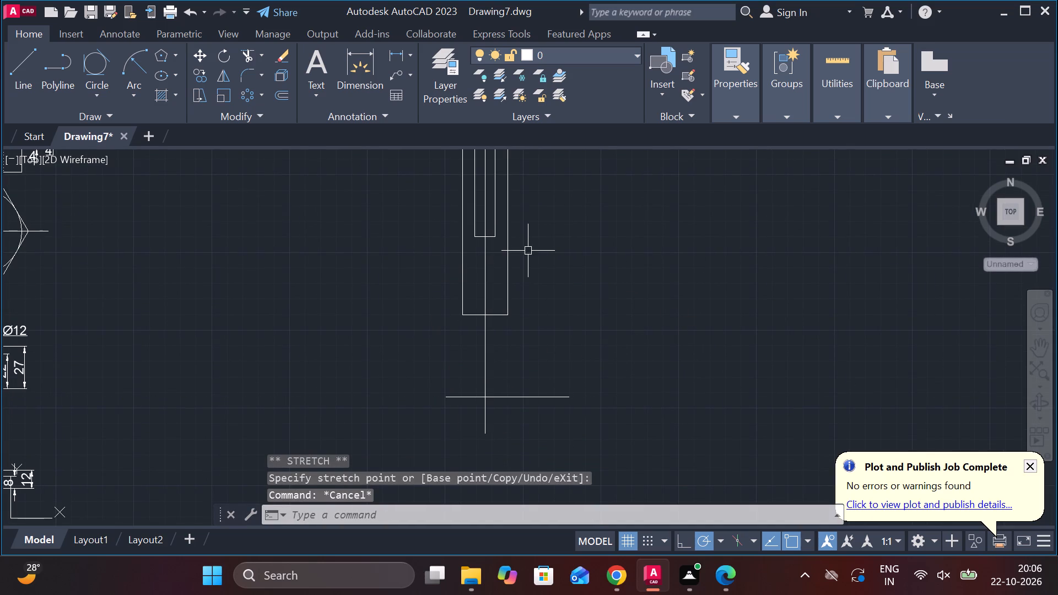
# Draw a 20 wide by 5 deep stepped outline below the body's bottom edge, starting 10 left of the centre line.
pyautogui.moveTo(536, 326); pyautogui.dragTo(564, 286, button='middle')
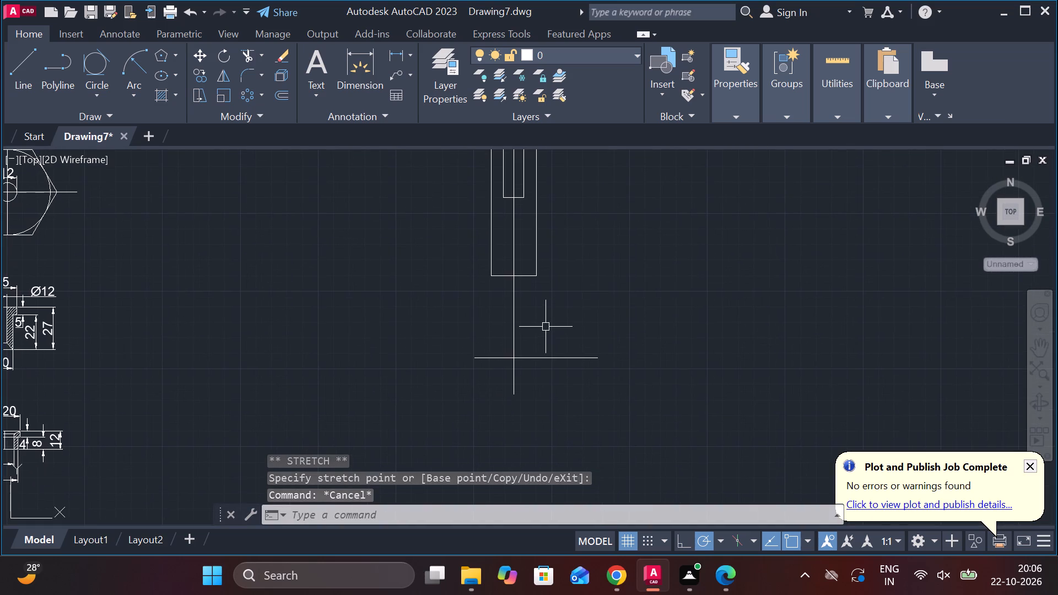
pyautogui.middleClick(546, 327)
pyautogui.scroll(1, 544, 305)
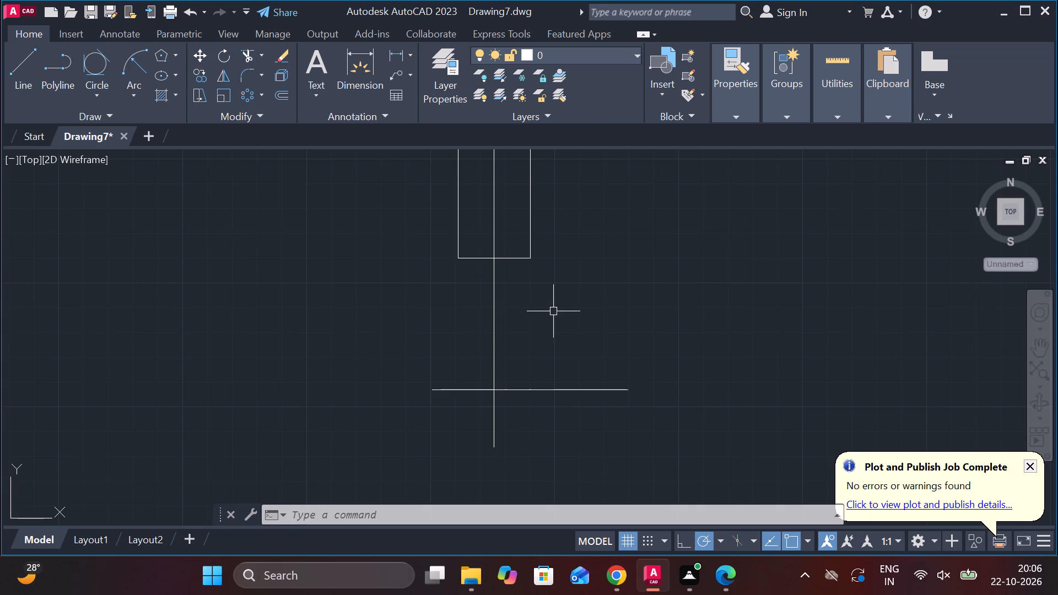
pyautogui.press('l')
pyautogui.press('Return')
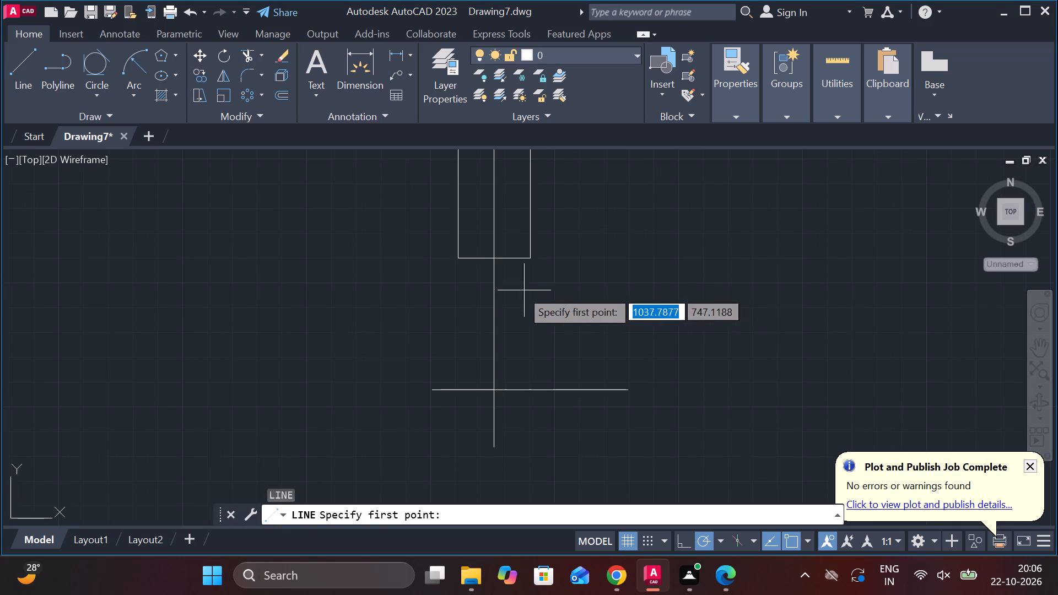
pyautogui.scroll(2, 484, 266)
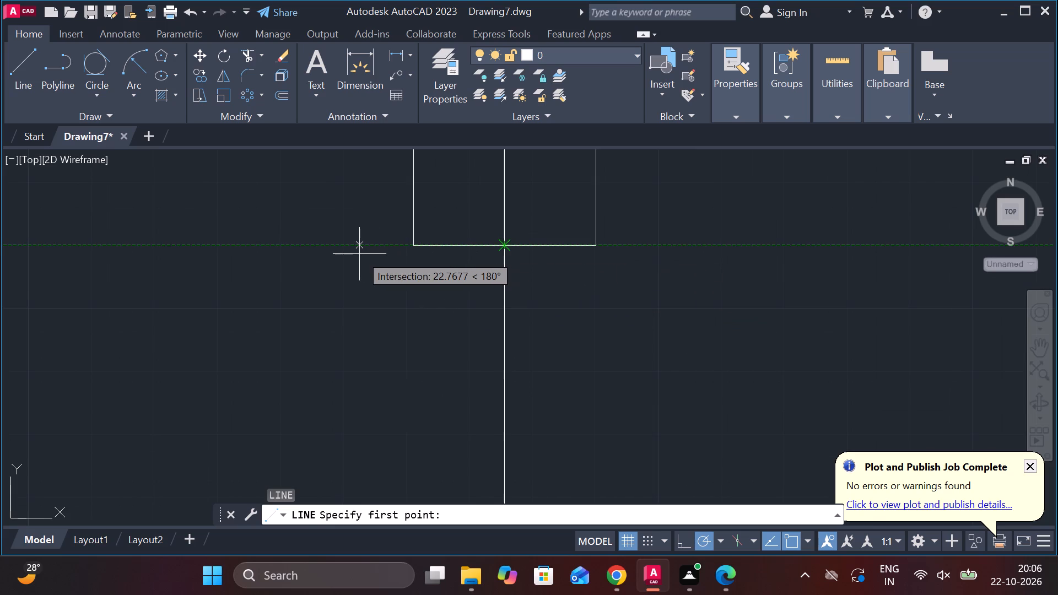
pyautogui.write('10')
pyautogui.press('Return')
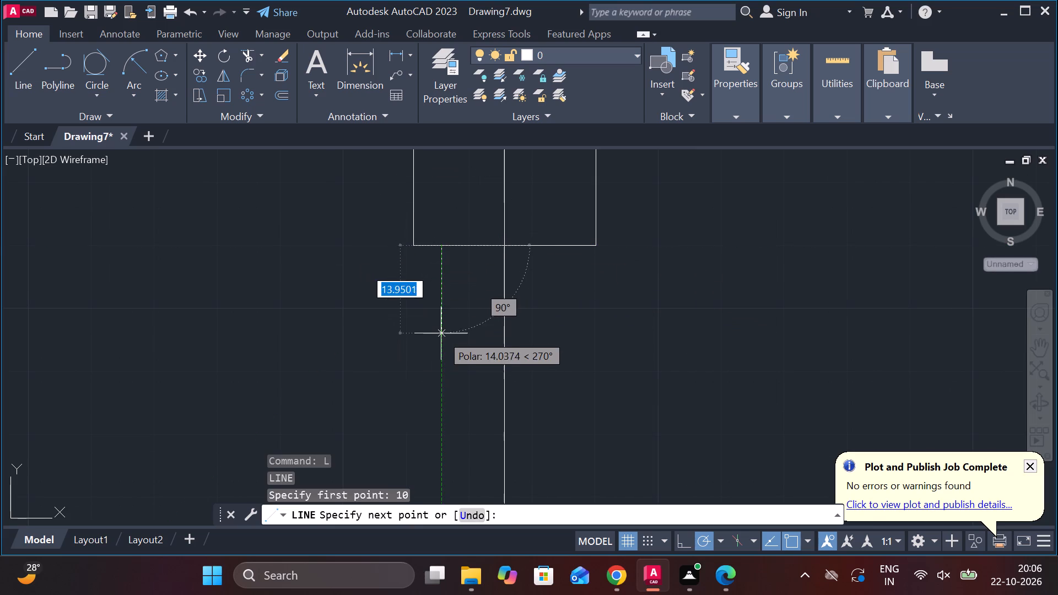
pyautogui.press('5')
pyautogui.press('Return')
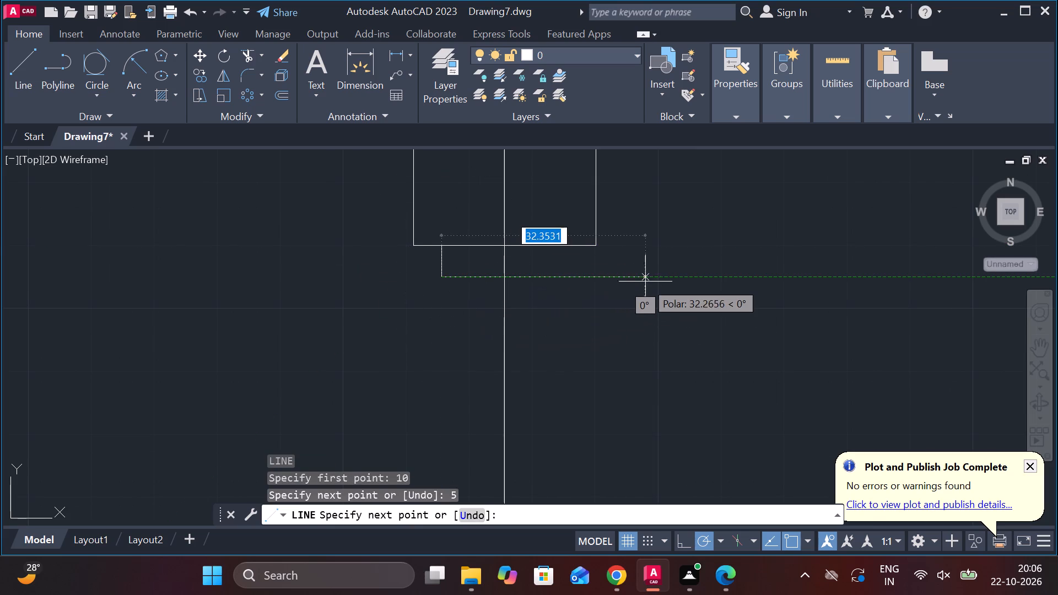
pyautogui.write('20')
pyautogui.press('Return')
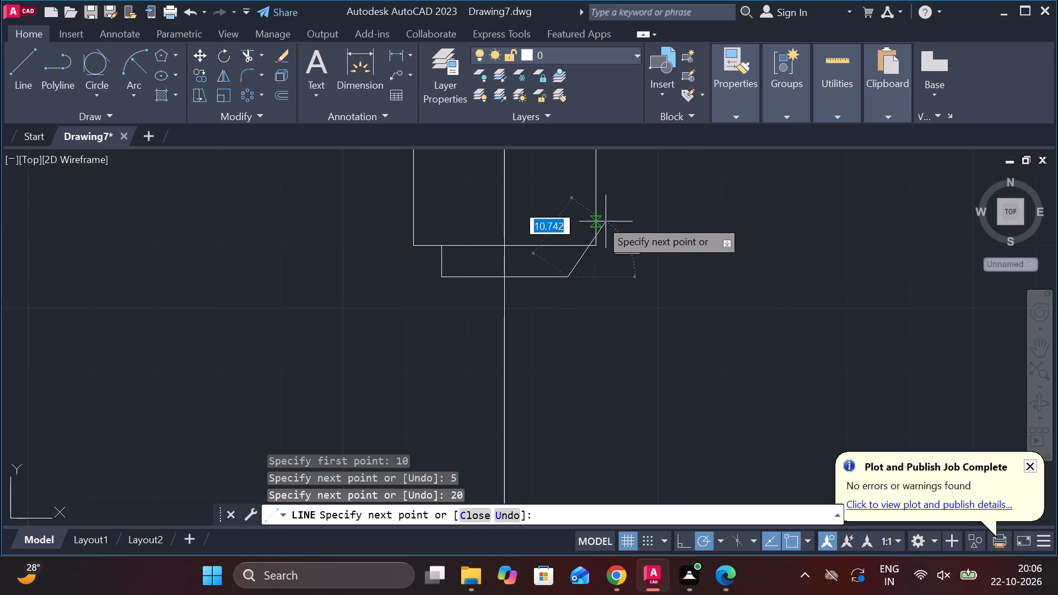
pyautogui.click(562, 208)
pyautogui.press('Escape')
# Trim the part of the step's right side line that runs up inside the body above its bottom edge.
pyautogui.write('tr')
pyautogui.press('space')
pyautogui.click(568, 209)
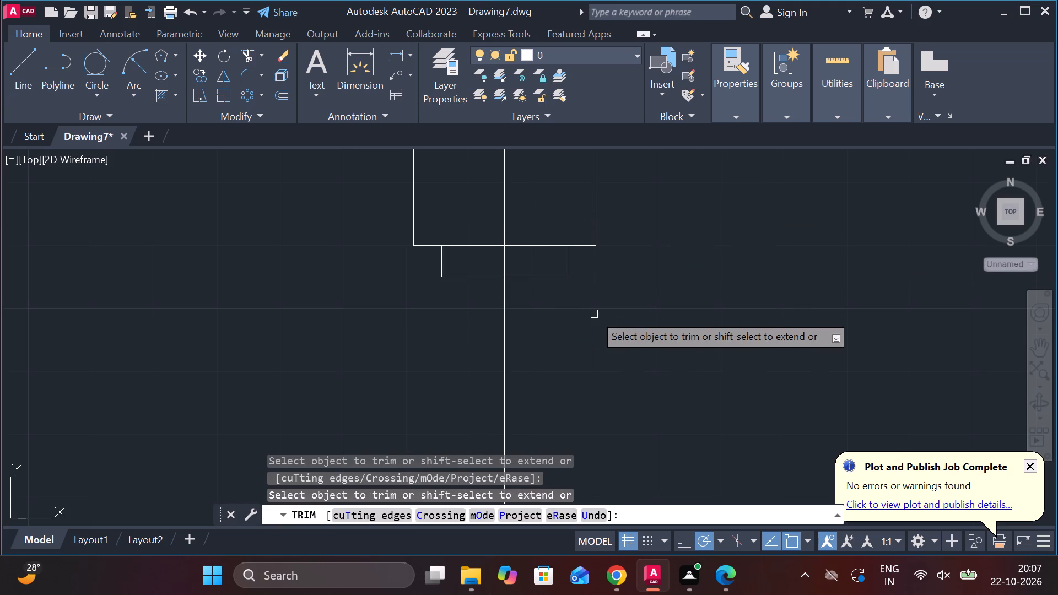
pyautogui.press('Escape')
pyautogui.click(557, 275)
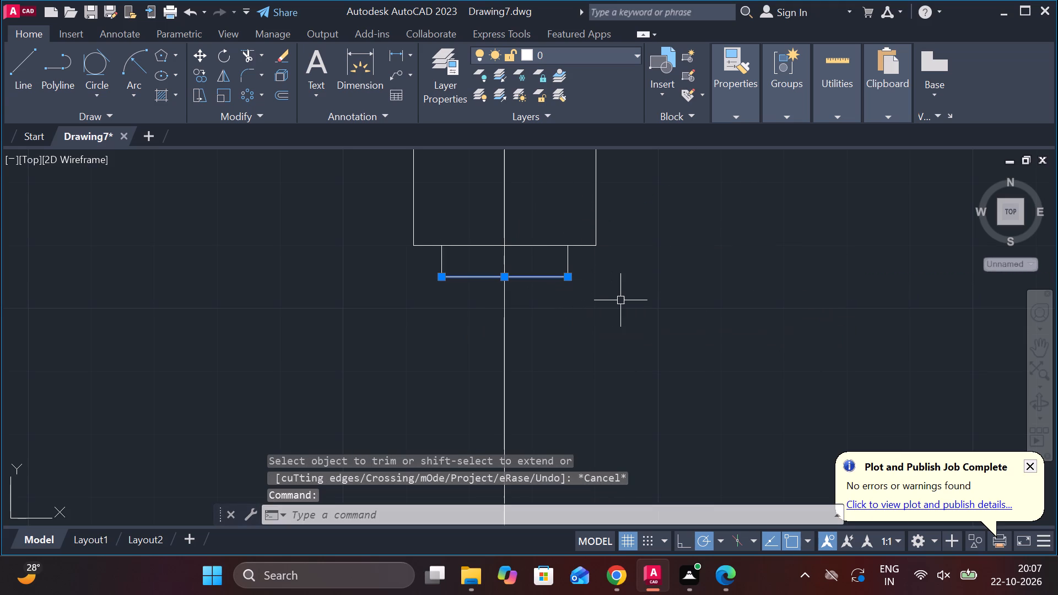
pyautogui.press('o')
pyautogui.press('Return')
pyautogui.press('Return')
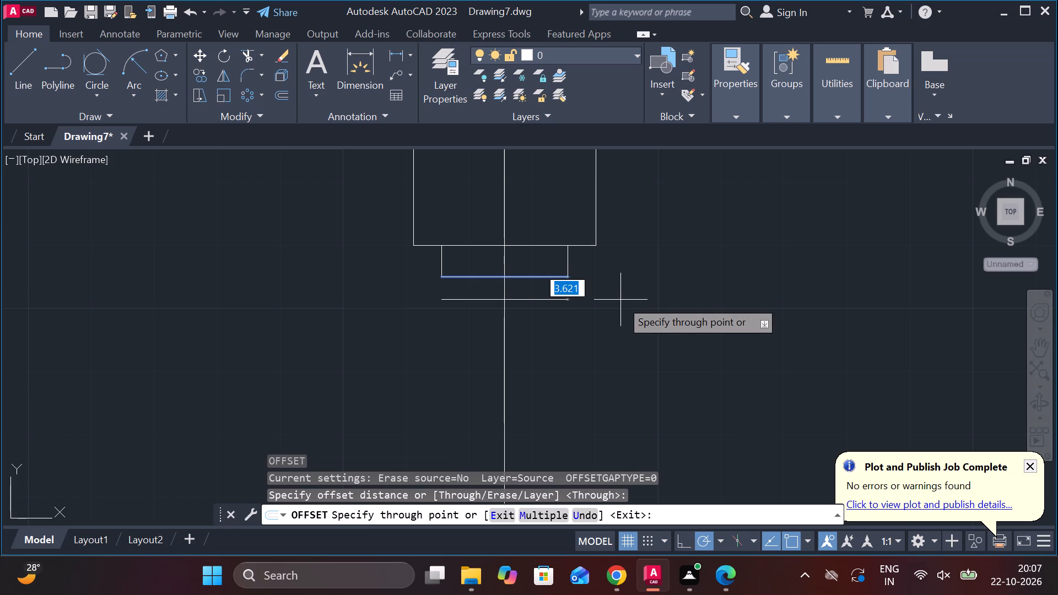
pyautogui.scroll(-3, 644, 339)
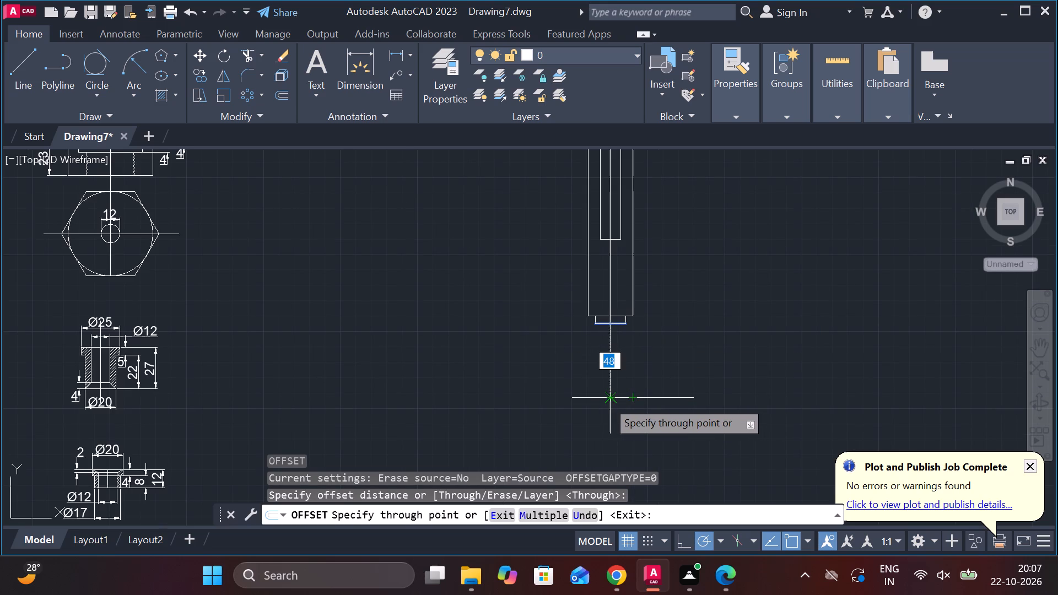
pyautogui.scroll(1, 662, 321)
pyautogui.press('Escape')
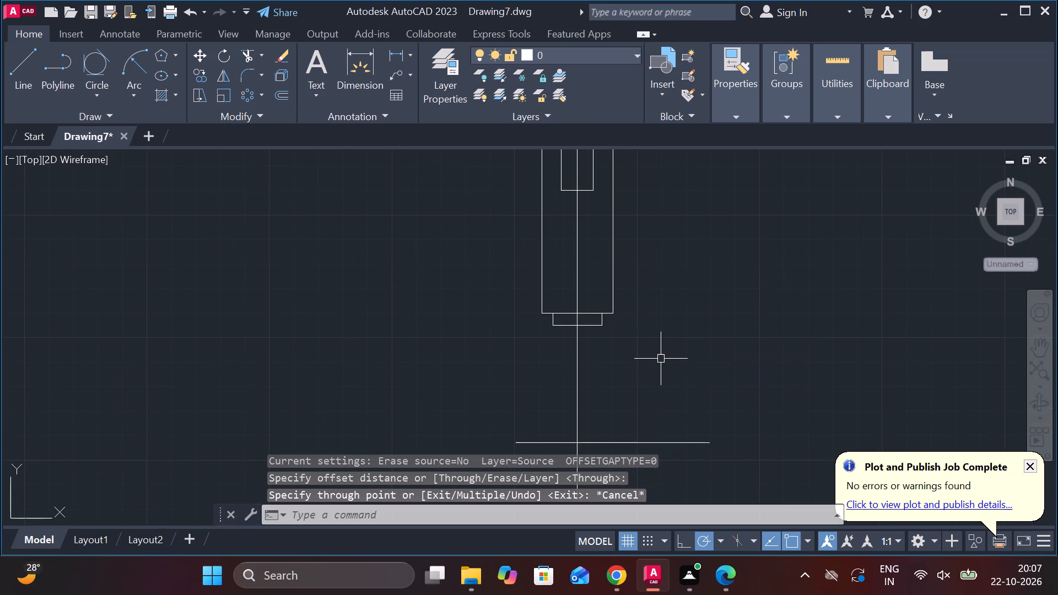
# Trim the centre line's tail below the lowest horizontal line.
pyautogui.moveTo(660, 359); pyautogui.dragTo(630, 301, button='middle')
pyautogui.write('tr')
pyautogui.press('space')
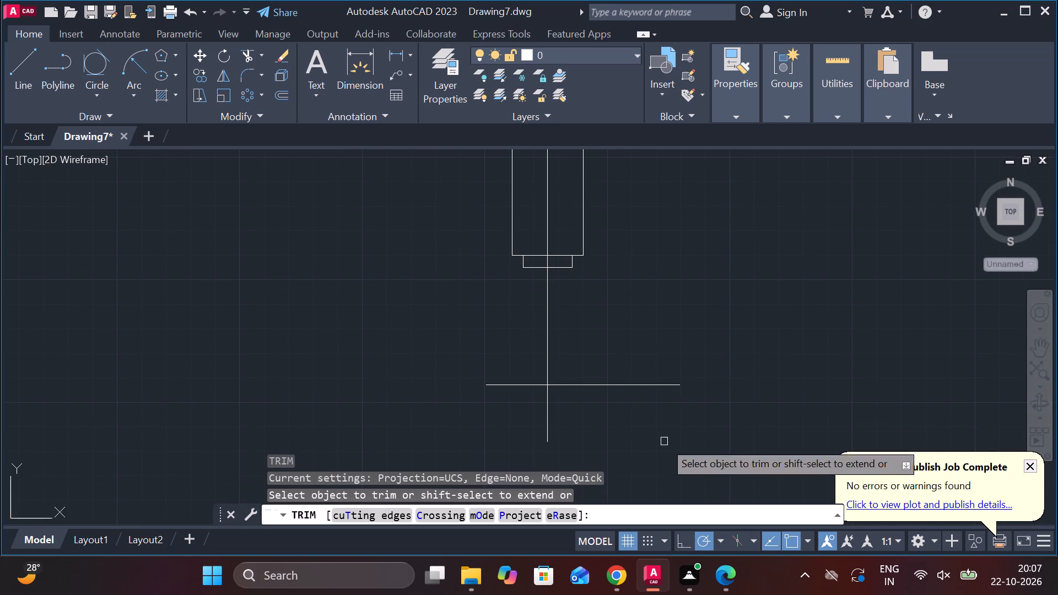
pyautogui.click(549, 405)
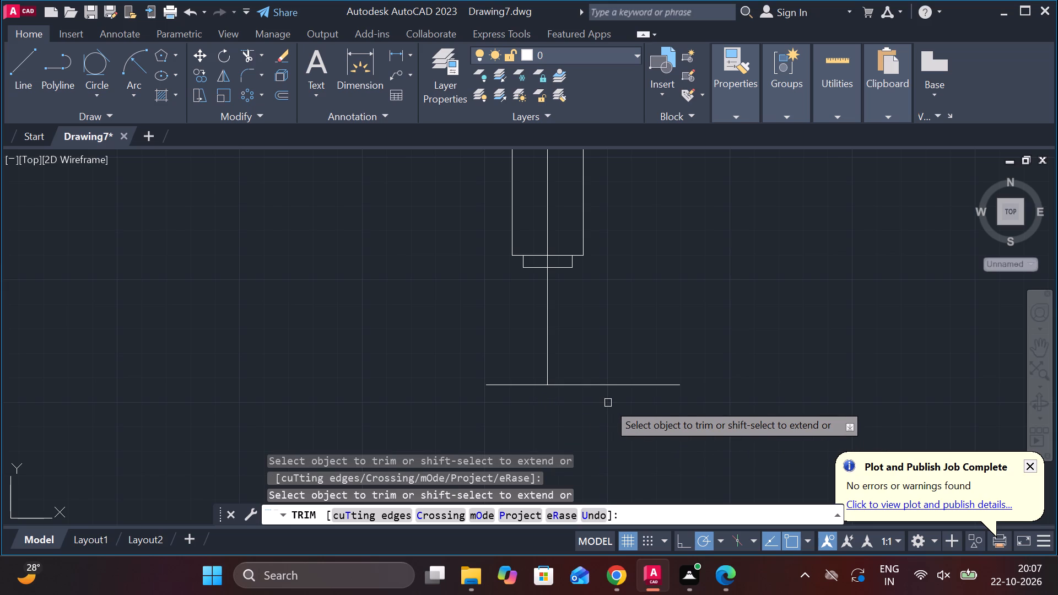
pyautogui.scroll(-3, 608, 403)
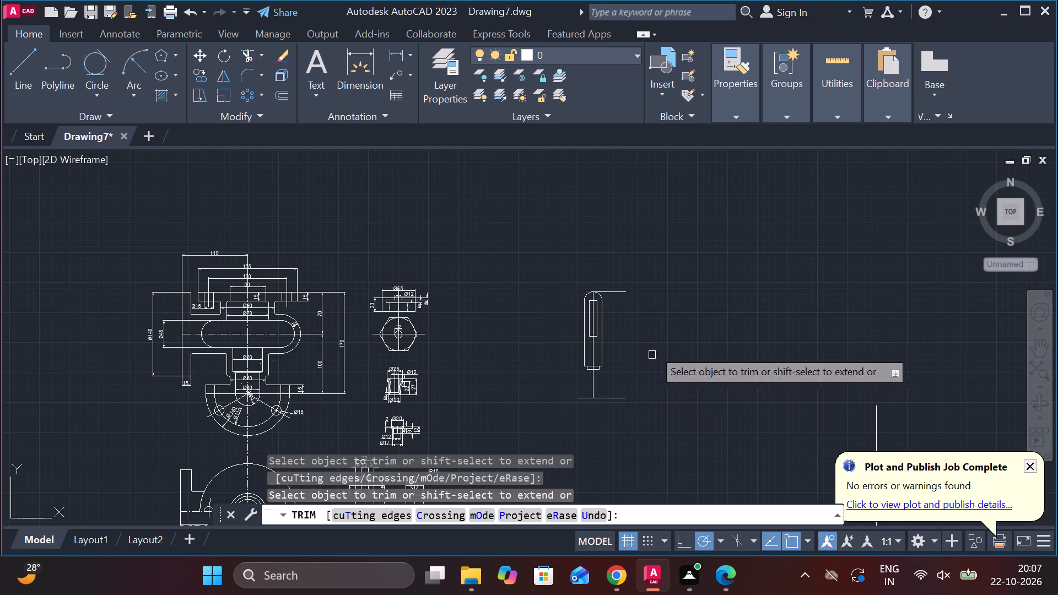
pyautogui.scroll(2, 496, 397)
pyautogui.moveTo(494, 400); pyautogui.dragTo(645, 228, button='middle')
pyautogui.scroll(-1, 585, 317)
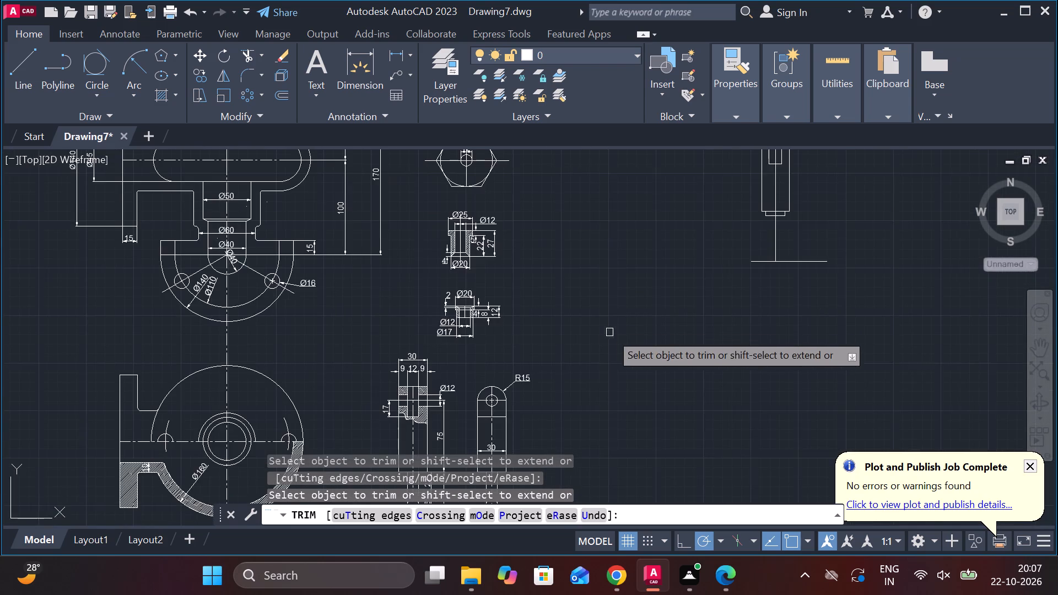
pyautogui.moveTo(610, 336); pyautogui.dragTo(606, 209, button='middle')
pyautogui.scroll(2, 586, 326)
pyautogui.moveTo(584, 345); pyautogui.dragTo(650, 160, button='middle')
pyautogui.scroll(1, 459, 294)
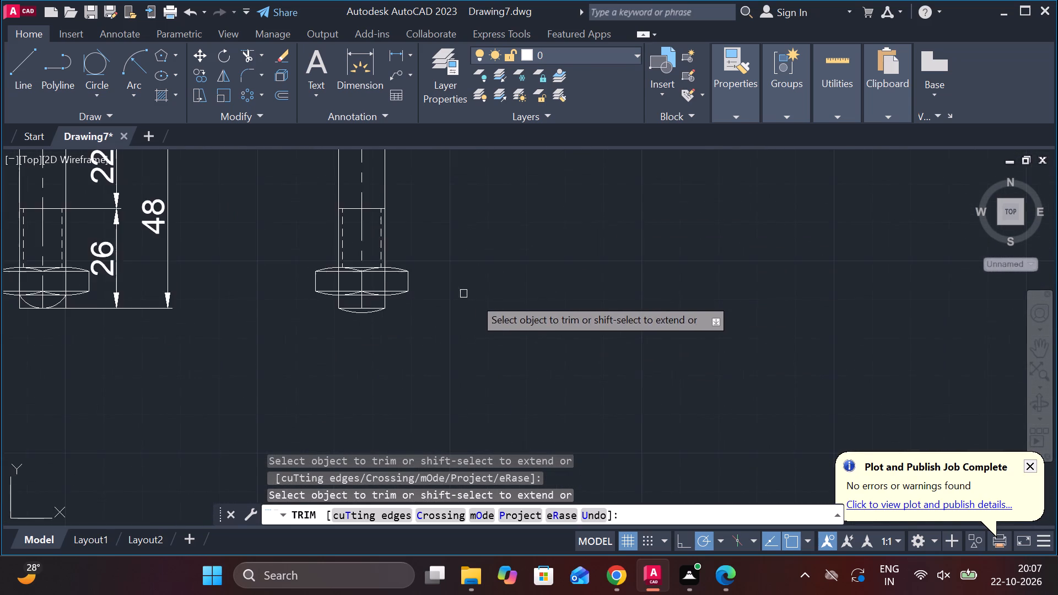
pyautogui.scroll(-3, 483, 302)
pyautogui.press('Escape')
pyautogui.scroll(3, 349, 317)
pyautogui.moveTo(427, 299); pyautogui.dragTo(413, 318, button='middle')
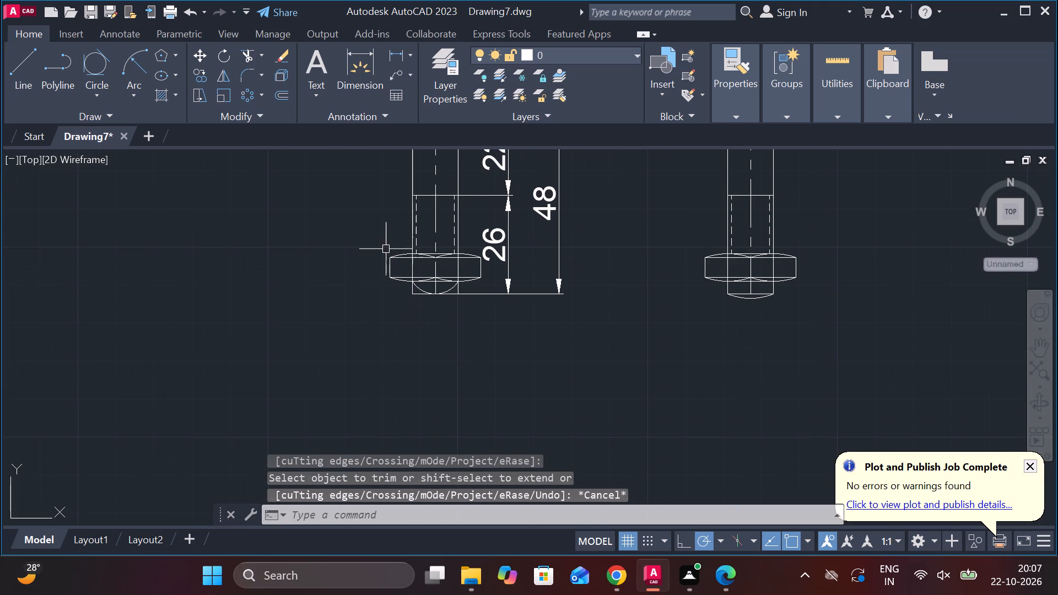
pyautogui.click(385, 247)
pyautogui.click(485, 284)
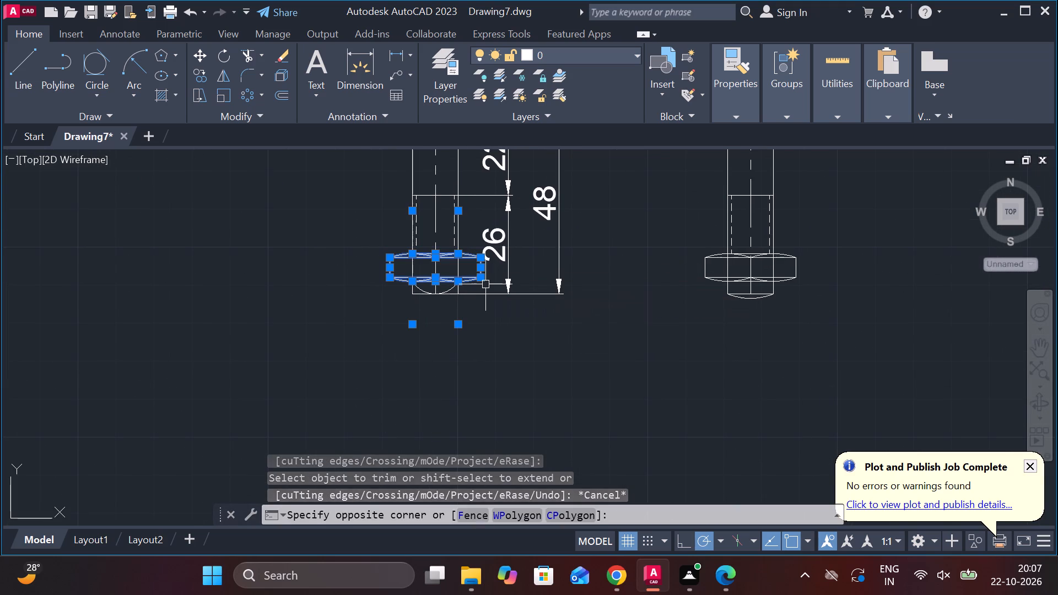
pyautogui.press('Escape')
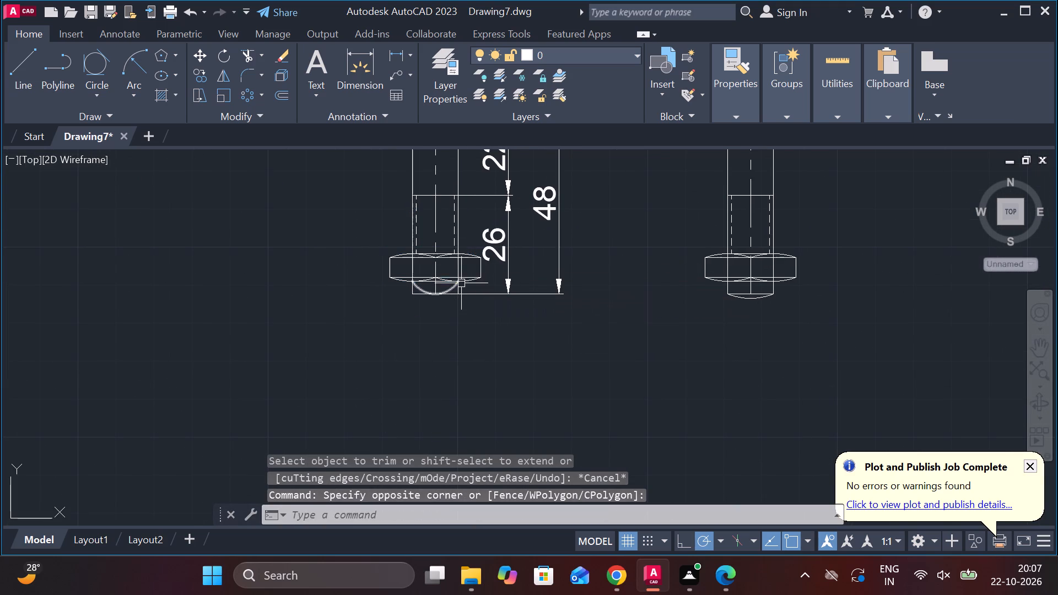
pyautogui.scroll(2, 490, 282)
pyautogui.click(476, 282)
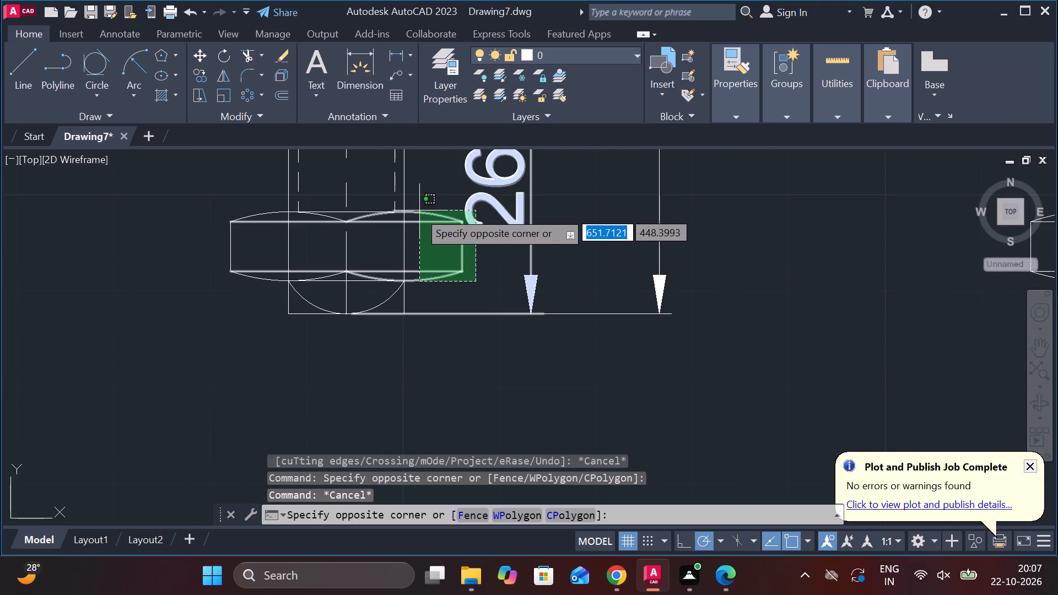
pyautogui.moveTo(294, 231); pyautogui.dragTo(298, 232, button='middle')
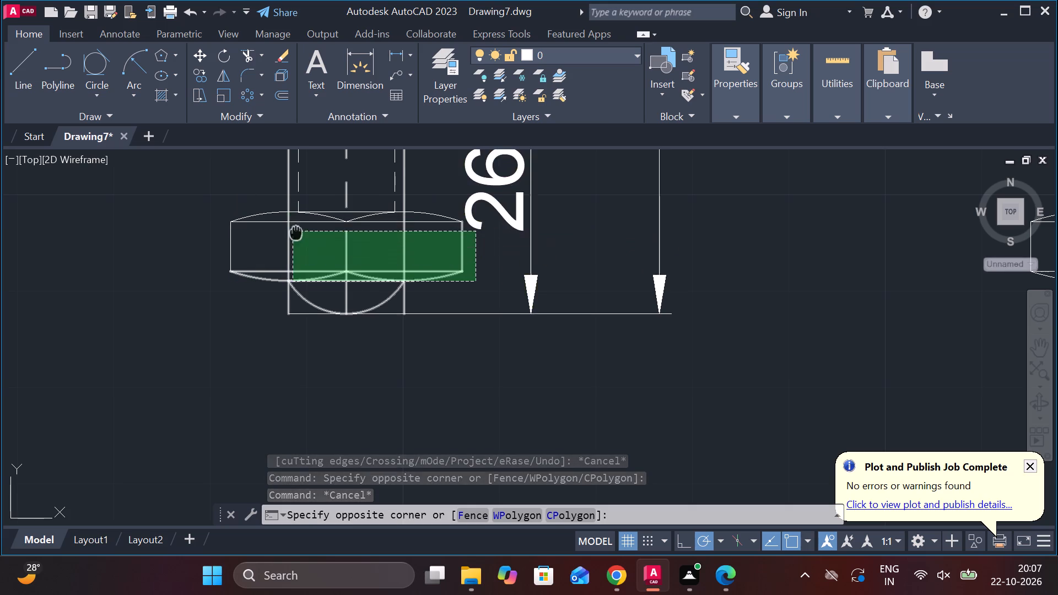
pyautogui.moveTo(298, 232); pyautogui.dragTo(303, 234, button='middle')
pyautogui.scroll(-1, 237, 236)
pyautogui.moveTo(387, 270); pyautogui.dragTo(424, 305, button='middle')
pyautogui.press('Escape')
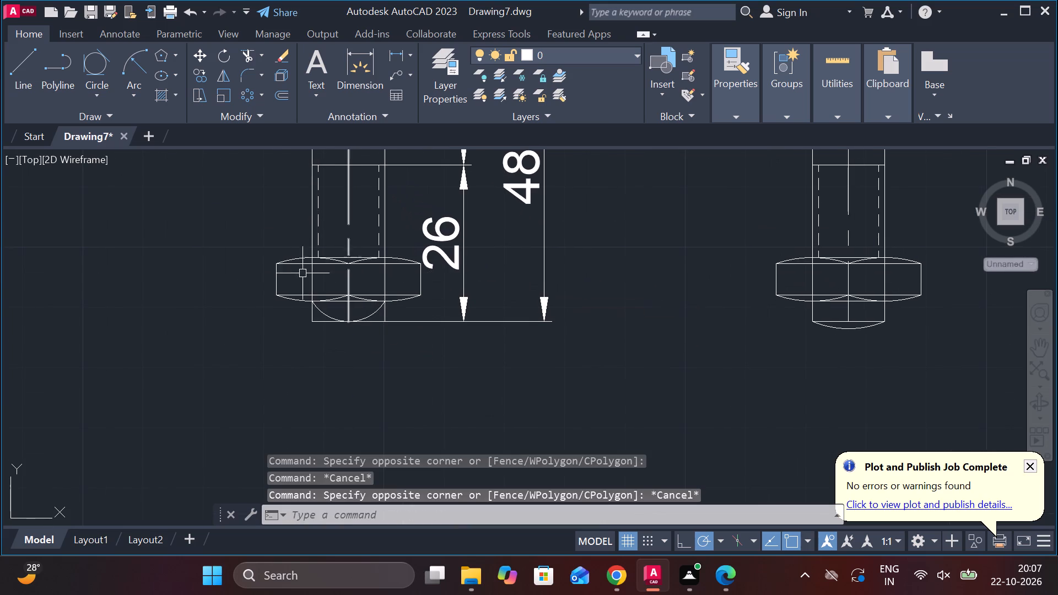
# Copy the hex nut from the lower end of the dimensioned fork part to just below the new part's lowest horizontal line.
pyautogui.click(262, 251)
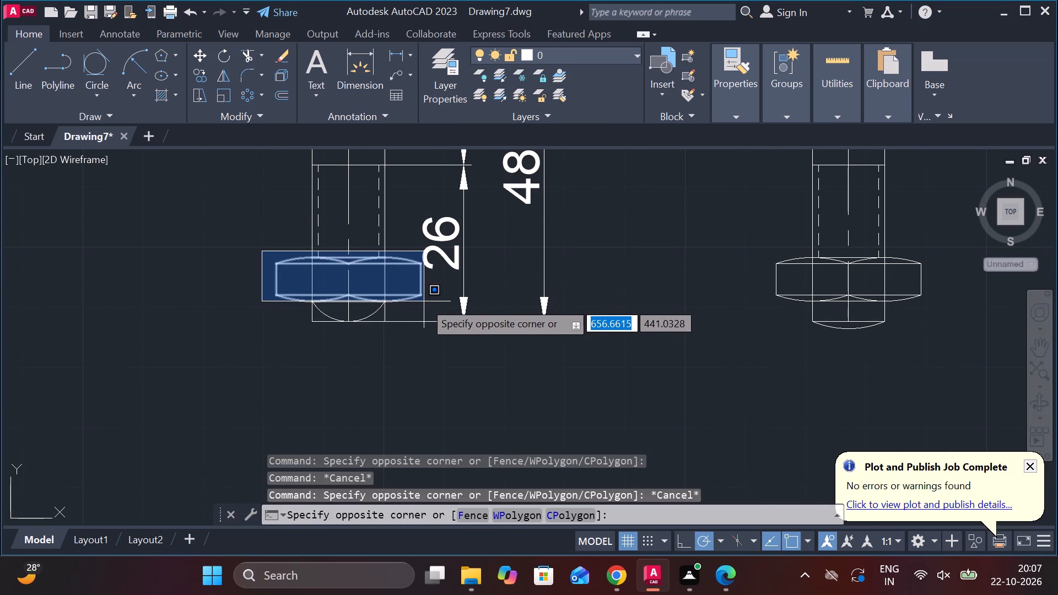
pyautogui.click(424, 301)
pyautogui.write('co')
pyautogui.press('Return')
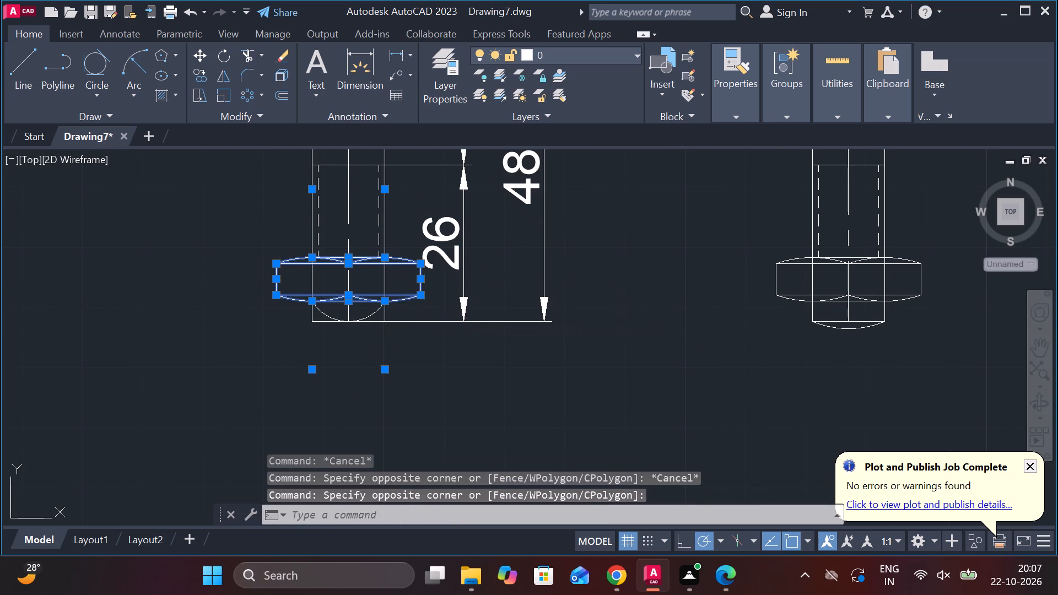
pyautogui.click(400, 361)
pyautogui.scroll(-1, 482, 383)
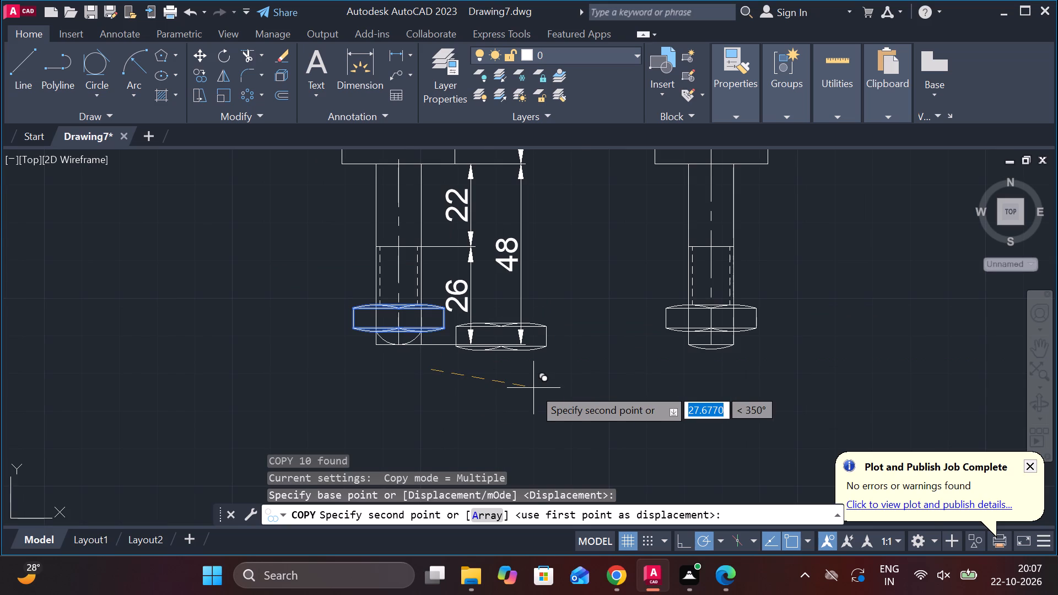
pyautogui.scroll(-3, 533, 388)
pyautogui.moveTo(619, 376); pyautogui.dragTo(75, 332, button='middle')
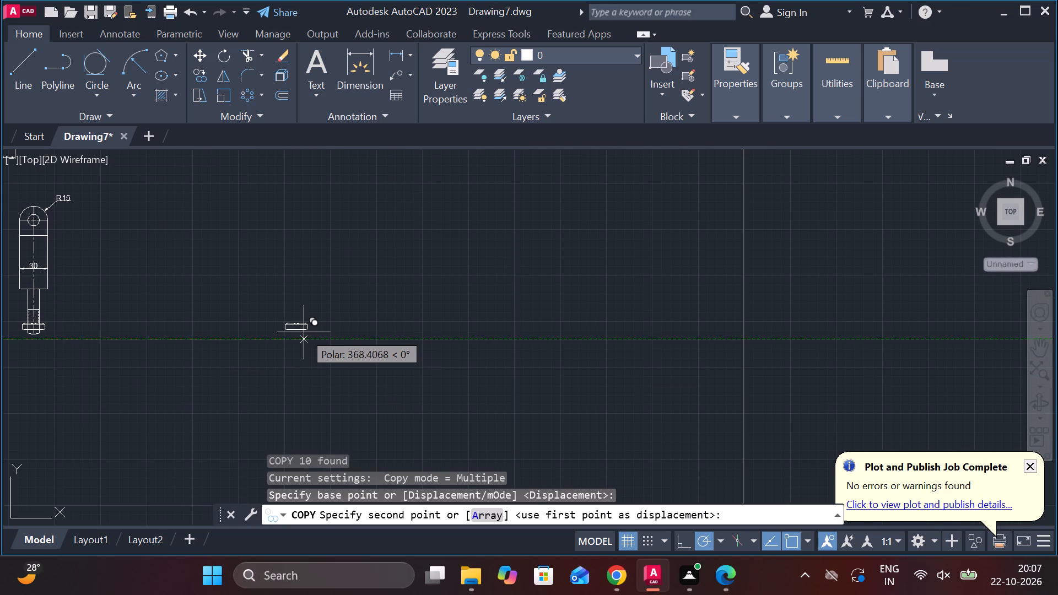
pyautogui.scroll(-2, 332, 332)
pyautogui.scroll(2, 343, 340)
pyautogui.moveTo(344, 338); pyautogui.dragTo(452, 436, button='middle')
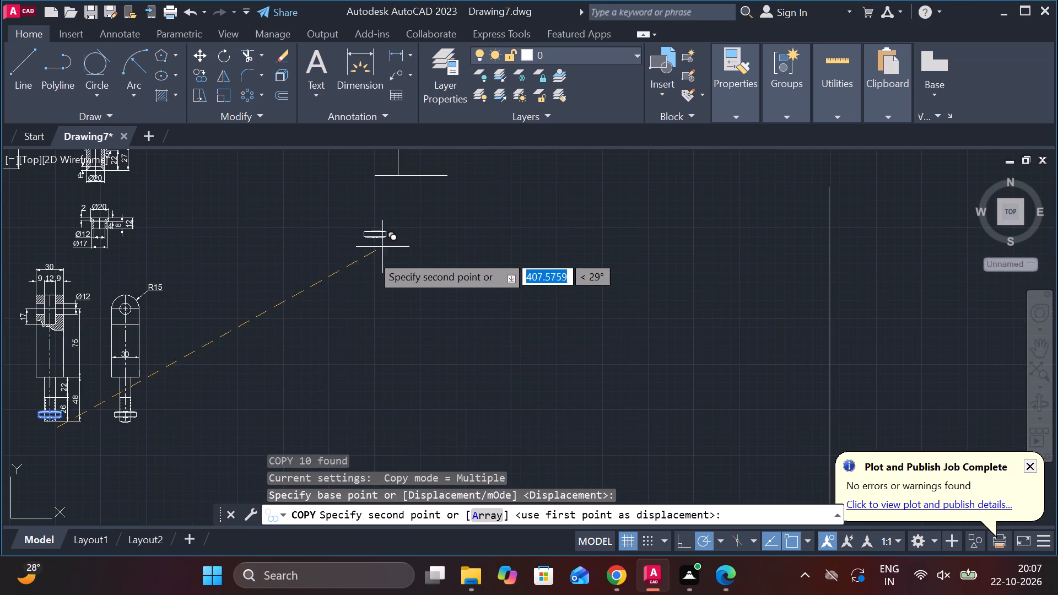
pyautogui.scroll(-1, 373, 249)
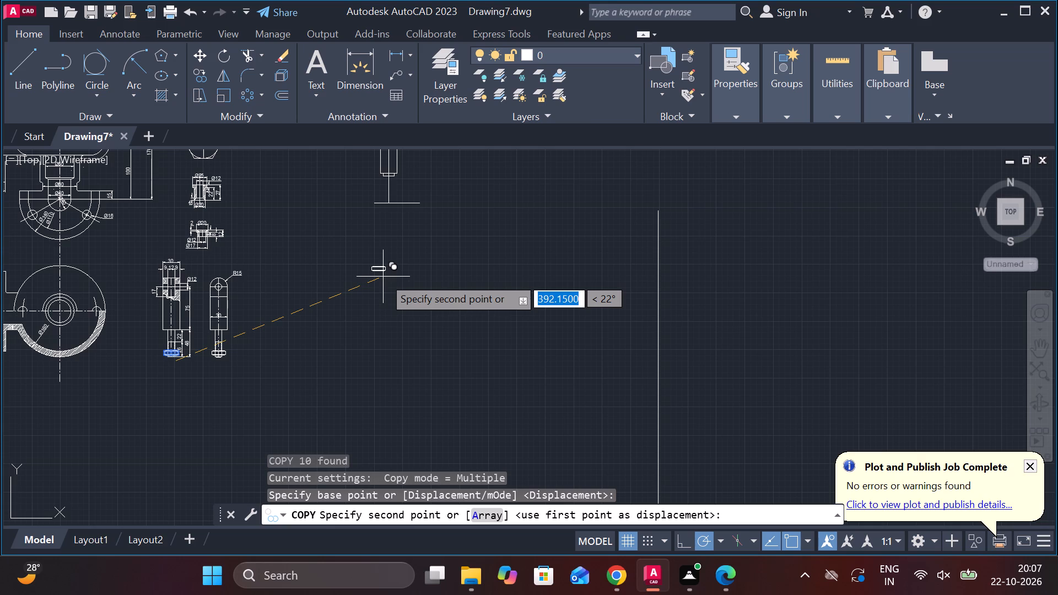
pyautogui.scroll(3, 396, 267)
pyautogui.scroll(-2, 425, 247)
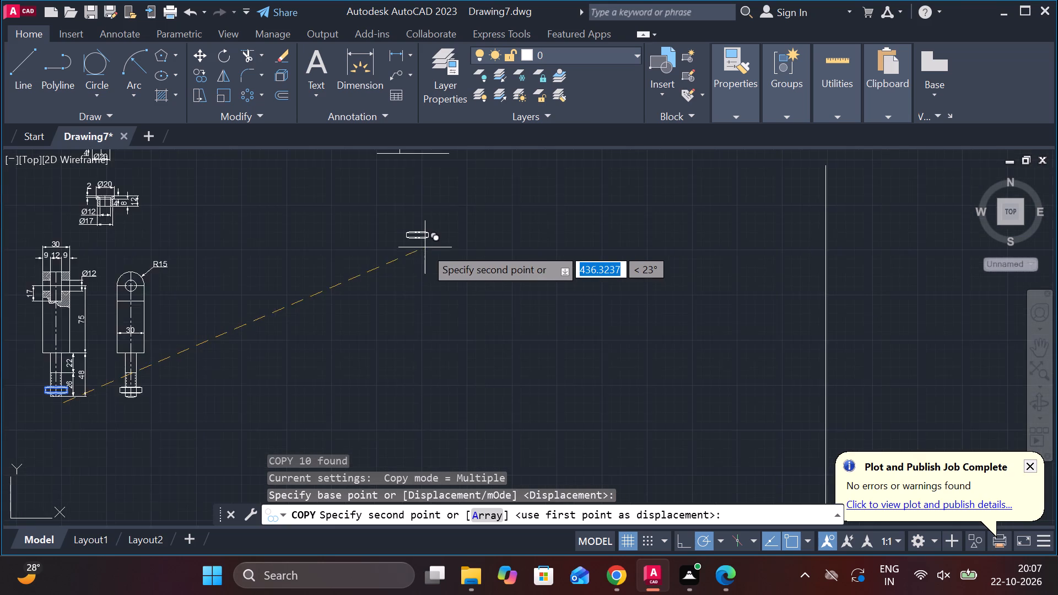
pyautogui.scroll(-1, 425, 247)
pyautogui.moveTo(416, 206); pyautogui.dragTo(426, 310, button='middle')
pyautogui.scroll(4, 418, 266)
pyautogui.moveTo(440, 309); pyautogui.dragTo(431, 266, button='middle')
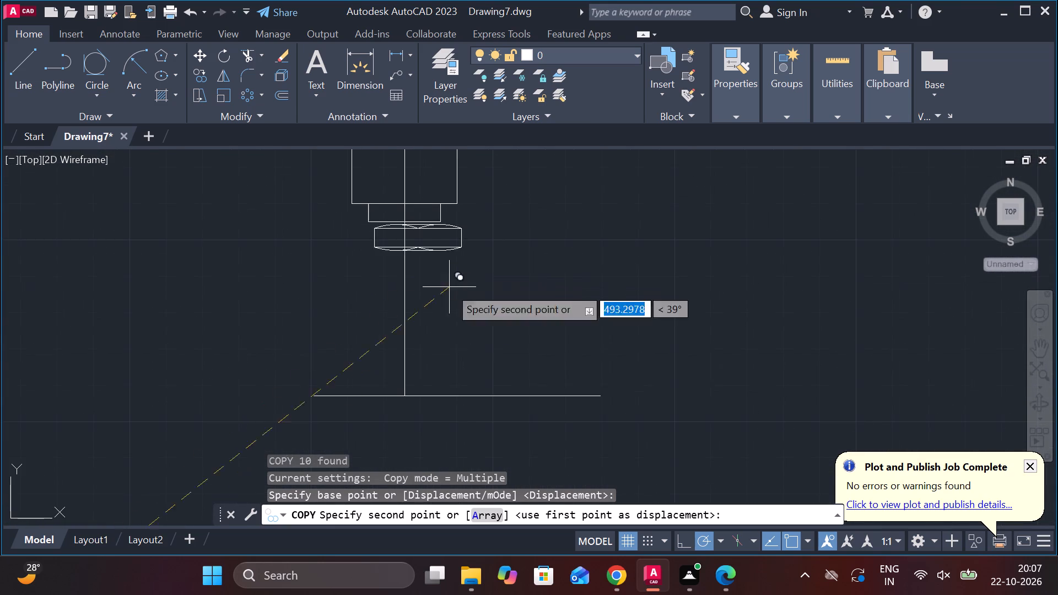
pyautogui.moveTo(471, 385); pyautogui.dragTo(468, 333, button='middle')
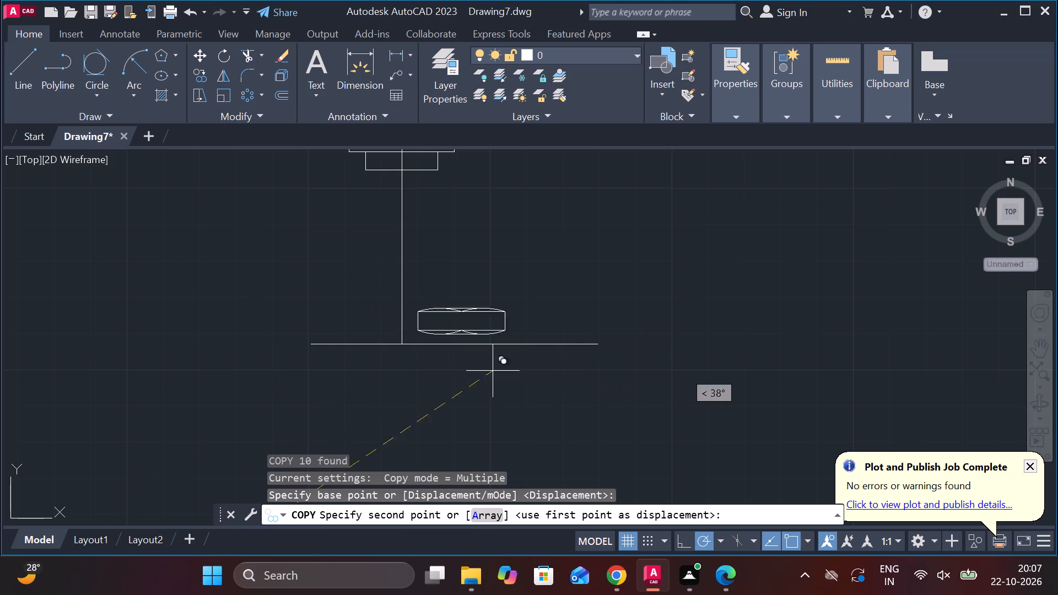
pyautogui.scroll(-1, 573, 397)
pyautogui.scroll(2, 487, 371)
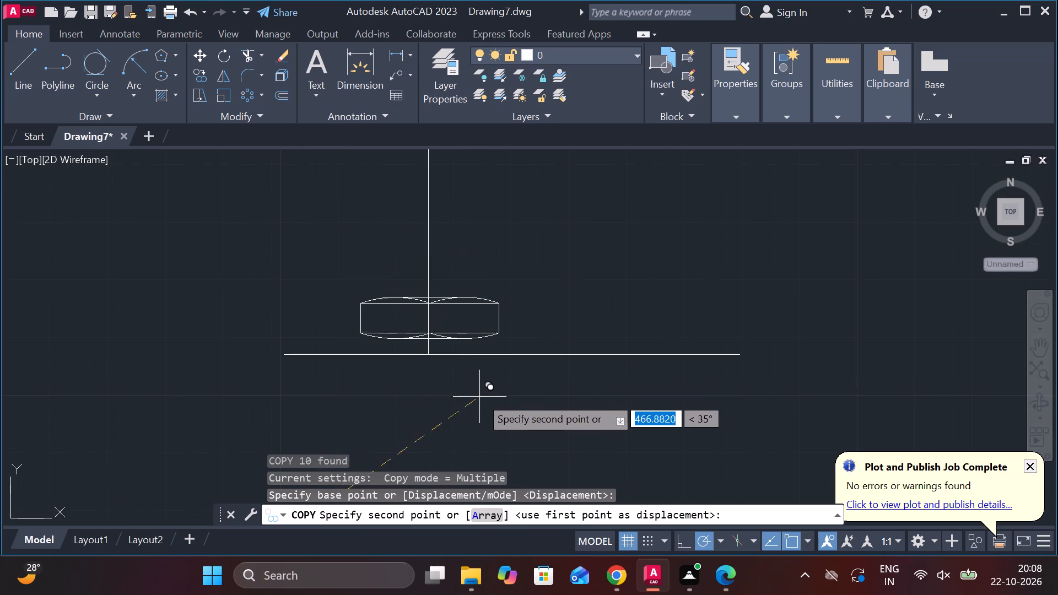
pyautogui.click(481, 470)
pyautogui.press('Escape')
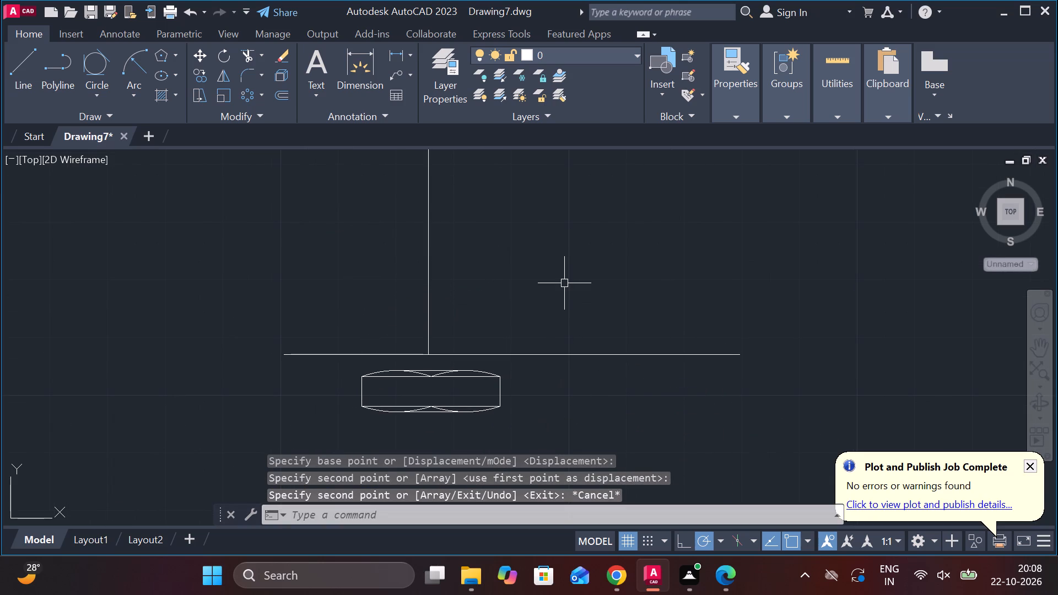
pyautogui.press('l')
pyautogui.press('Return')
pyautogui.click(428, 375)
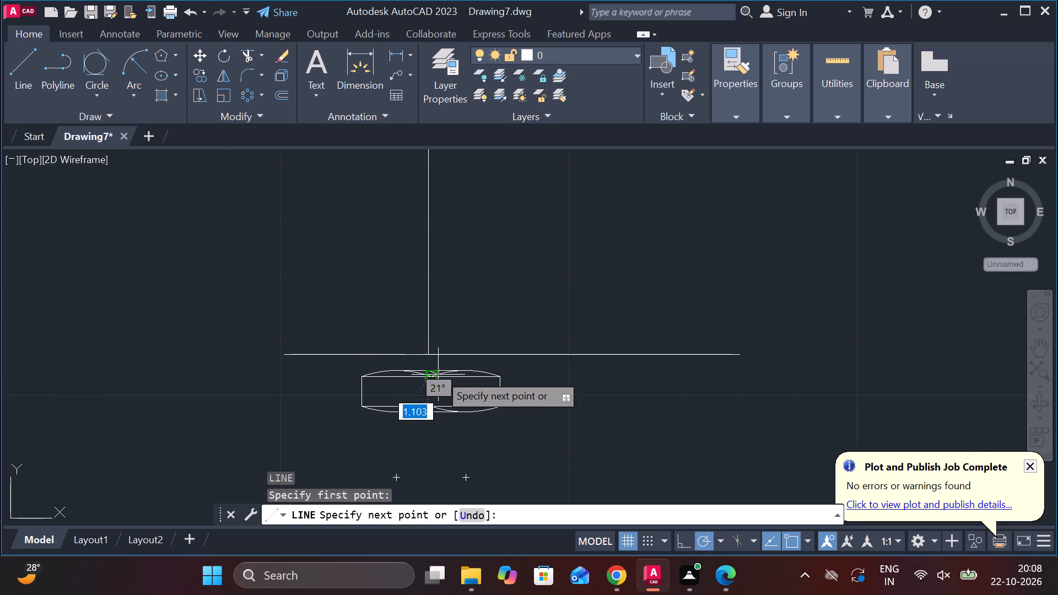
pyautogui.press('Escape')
# Draw a vertical line through the middle of the copied hex nut, from its top edge to its bottom edge.
pyautogui.press('l')
pyautogui.press('Return')
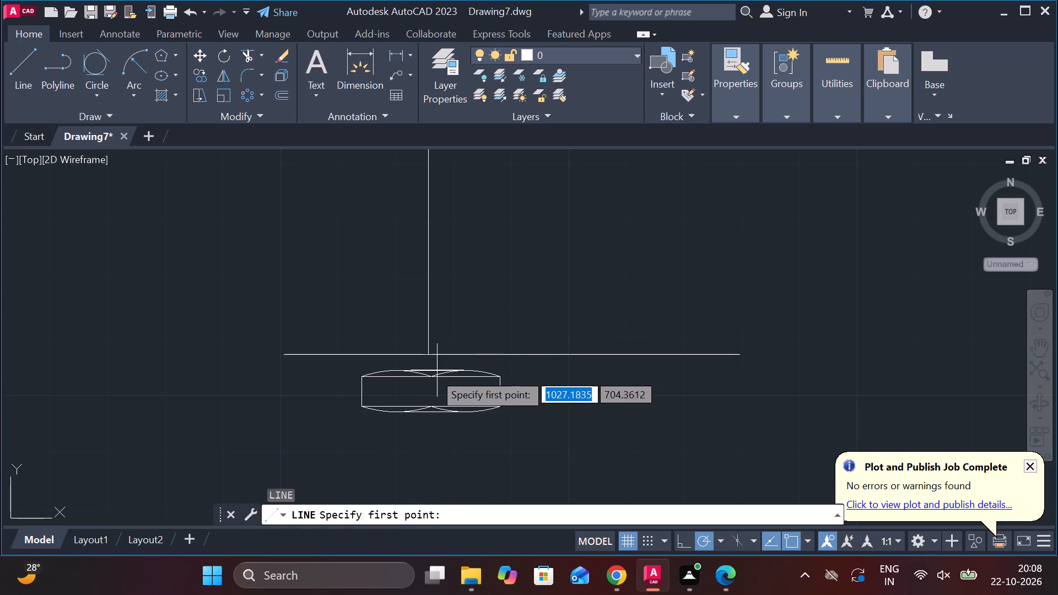
pyautogui.click(427, 377)
pyautogui.click(427, 413)
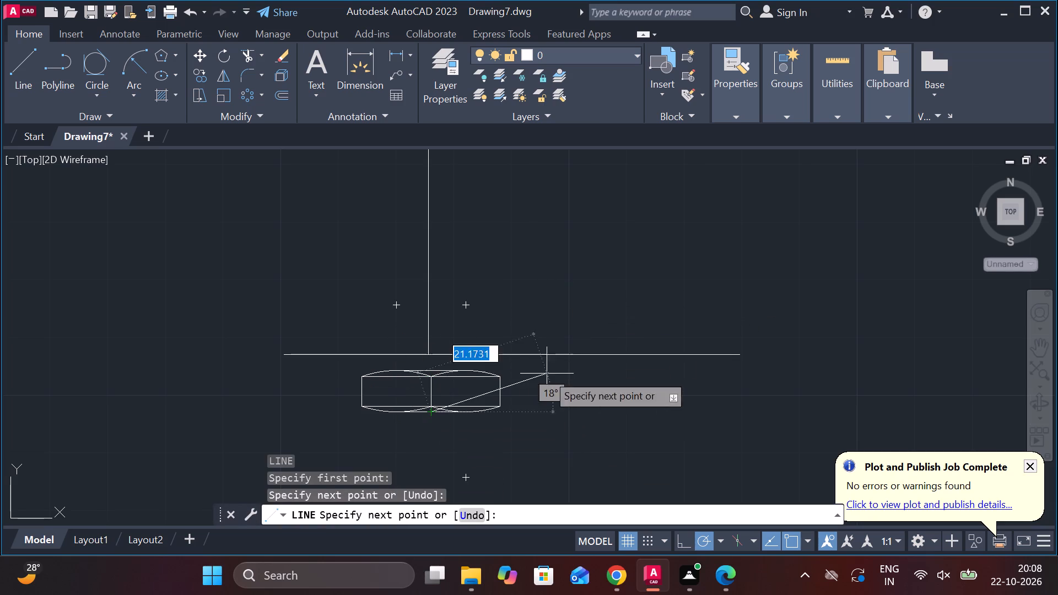
pyautogui.press('Escape')
# Move the hex nut by the midpoint of its middle line up onto the new part's centre line, above the lowest horizontal line.
pyautogui.moveTo(336, 376); pyautogui.dragTo(355, 372)
pyautogui.press('Escape')
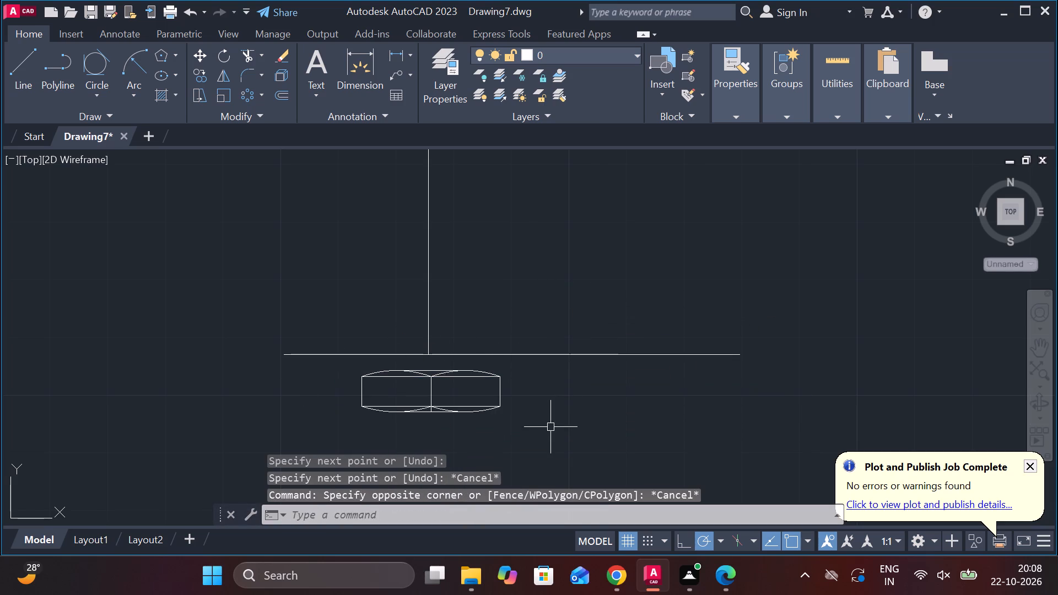
pyautogui.click(550, 428)
pyautogui.click(348, 367)
pyautogui.press('m')
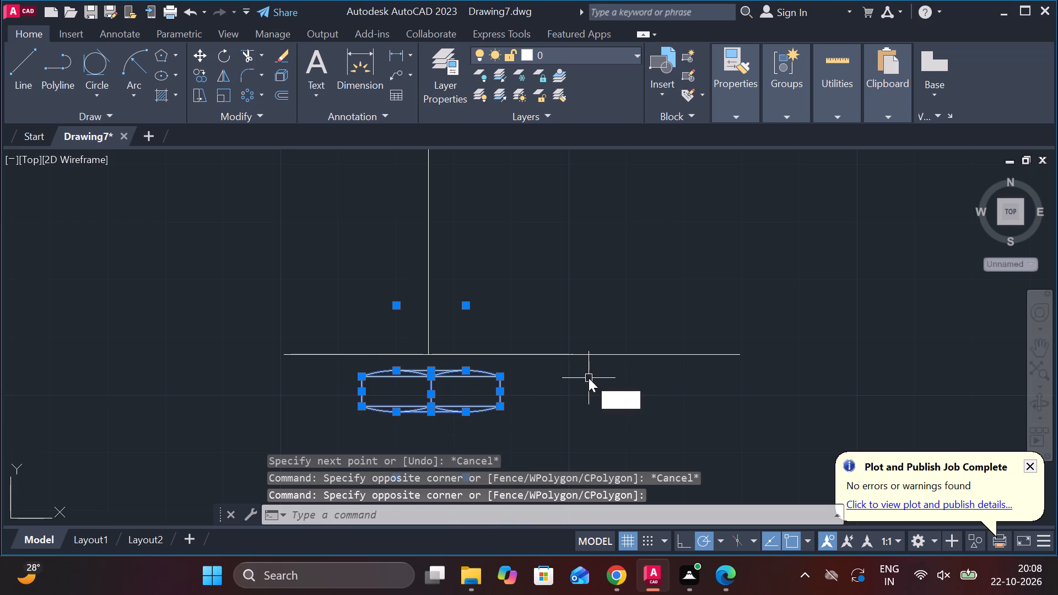
pyautogui.press('Return')
pyautogui.click(430, 392)
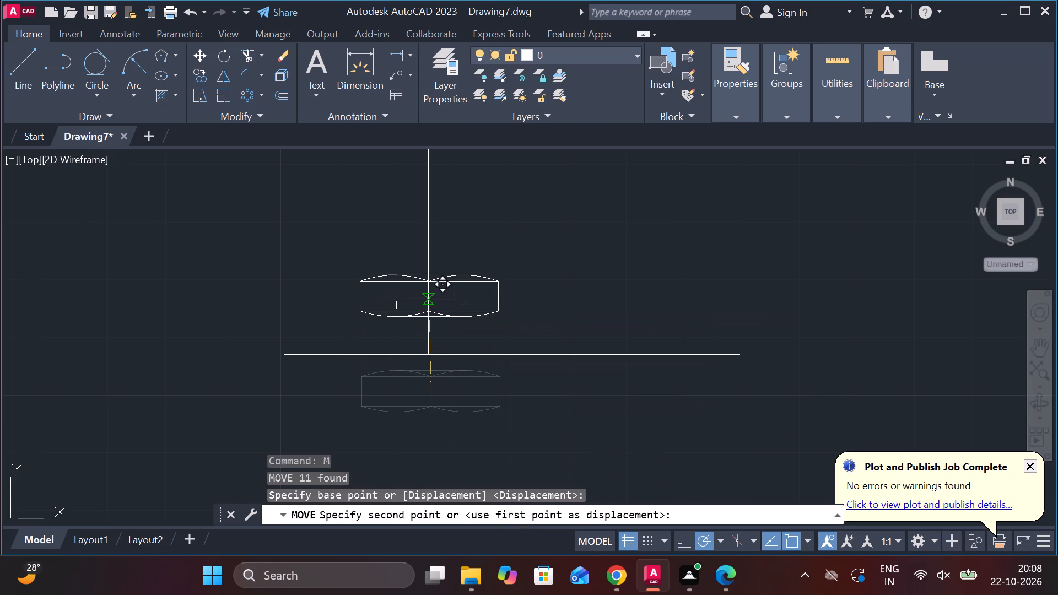
pyautogui.click(429, 299)
# Draw a vertical line along the centre line from the middle of the step's bottom edge to the top of the hex nut.
pyautogui.scroll(-2, 513, 290)
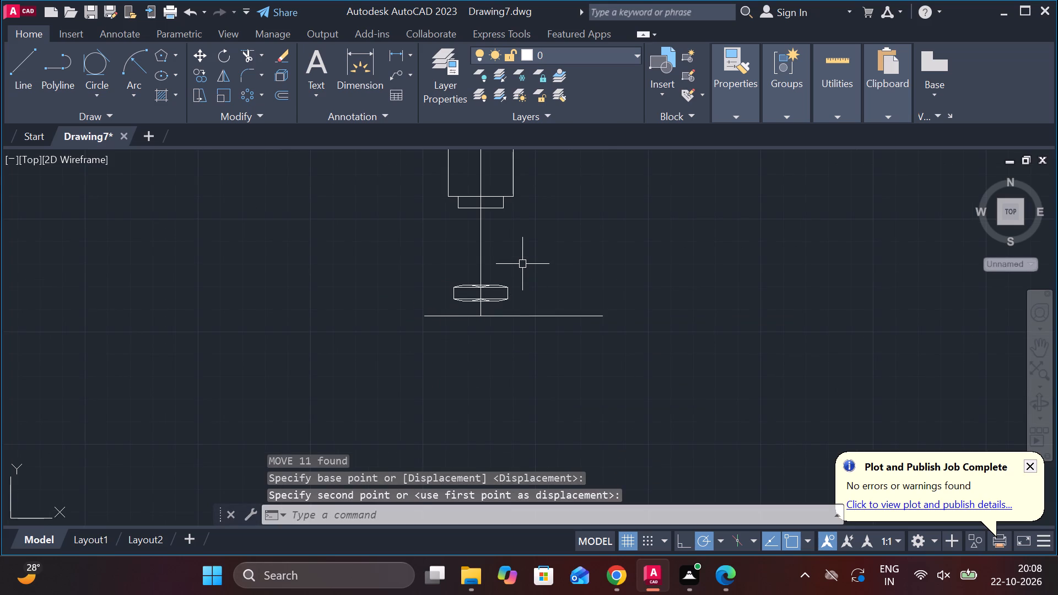
pyautogui.scroll(1, 522, 263)
pyautogui.press('Escape')
pyautogui.press('l')
pyautogui.press('Return')
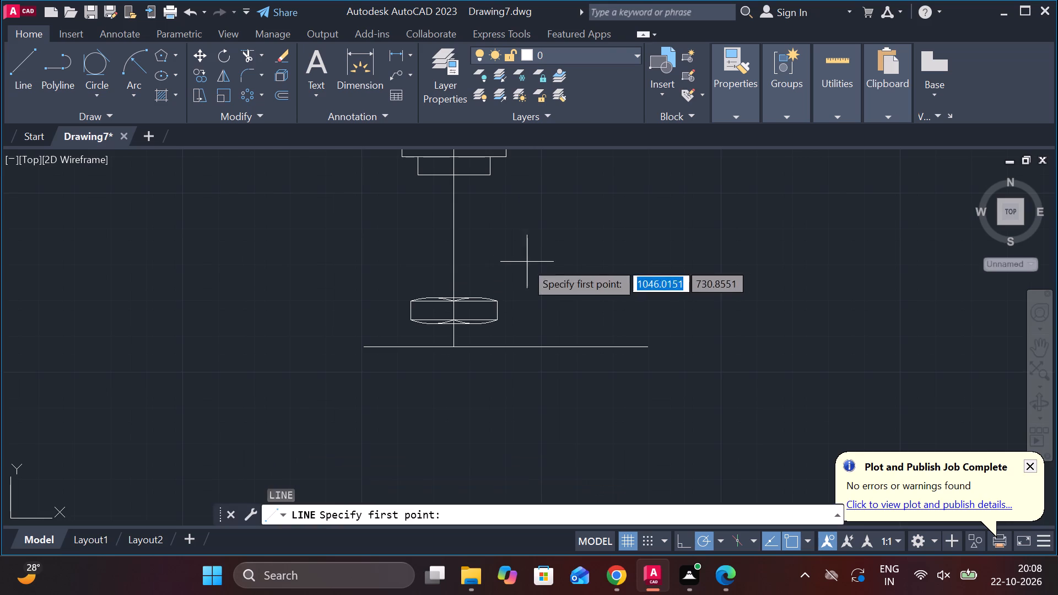
pyautogui.click(454, 176)
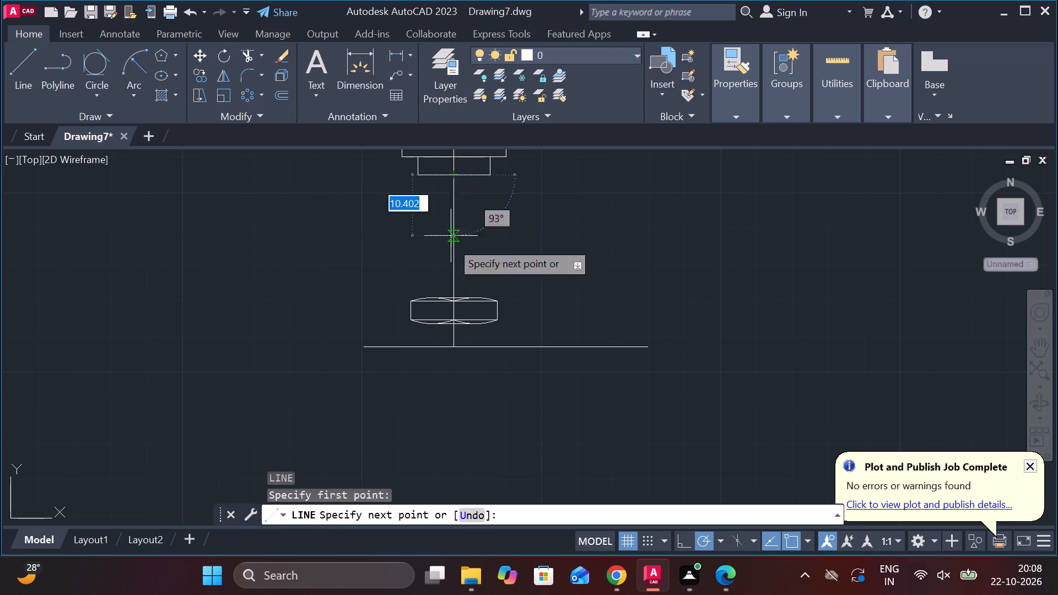
pyautogui.click(454, 300)
pyautogui.press('Escape')
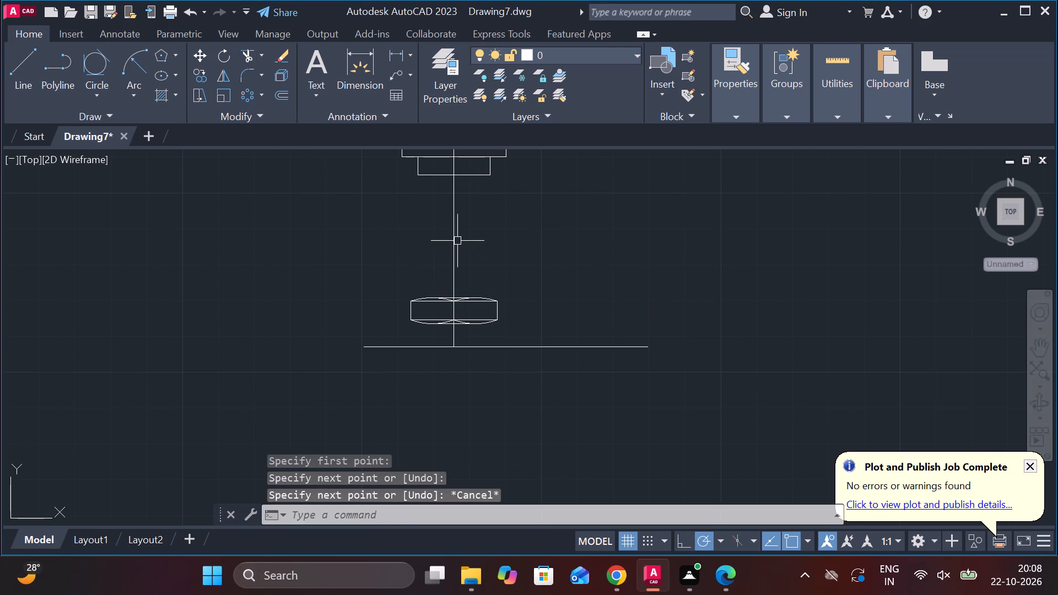
# Offset the vertical line between the step and the nut by 7.5 to both sides to form the shank.
pyautogui.click(457, 241)
pyautogui.press('o')
pyautogui.press('Return')
pyautogui.press('Return')
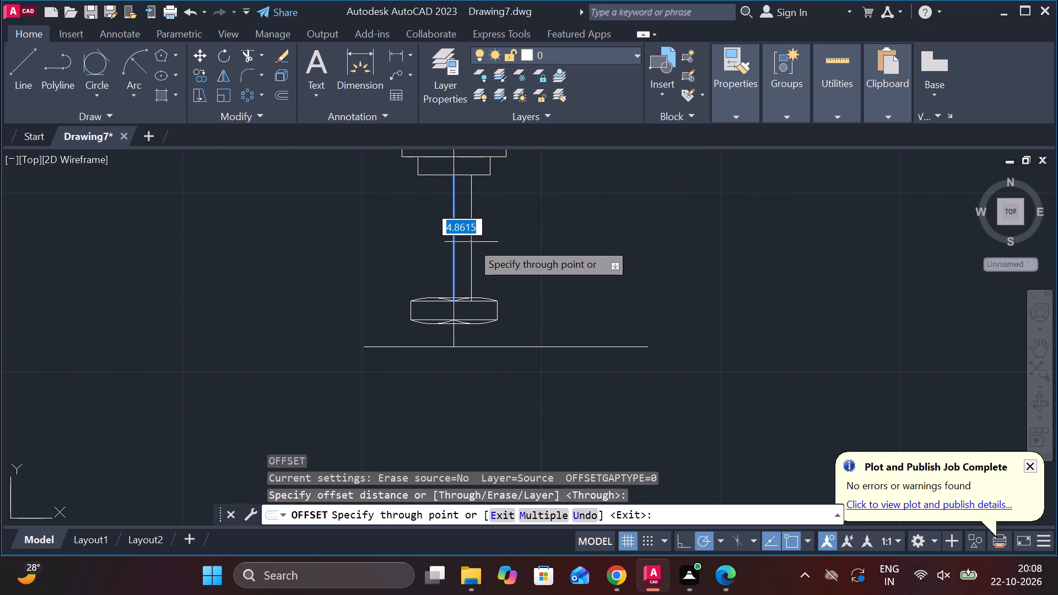
pyautogui.write('7.')
pyautogui.press('5')
pyautogui.press('Return')
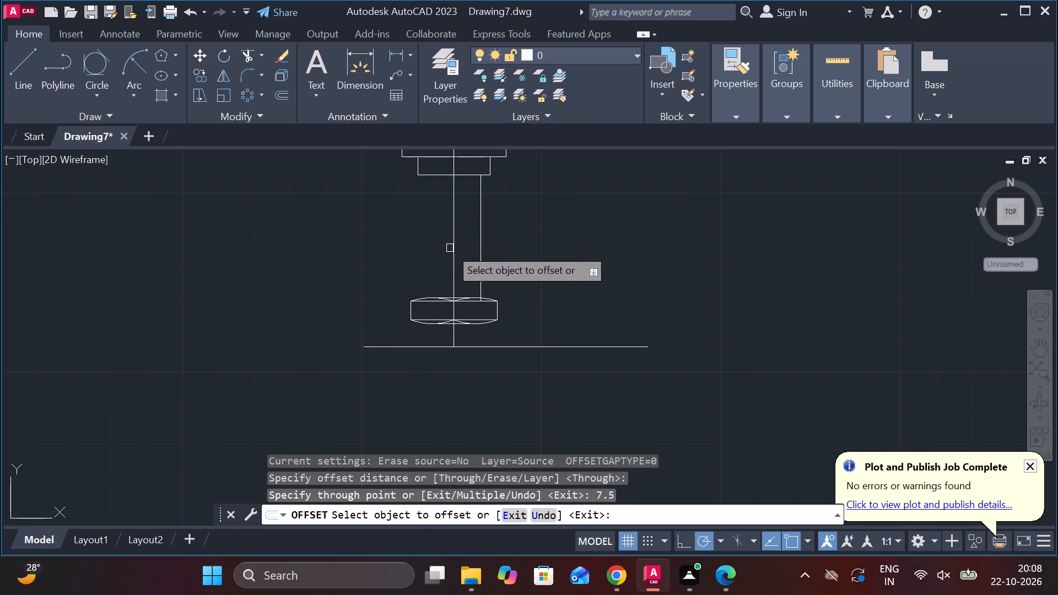
pyautogui.click(453, 240)
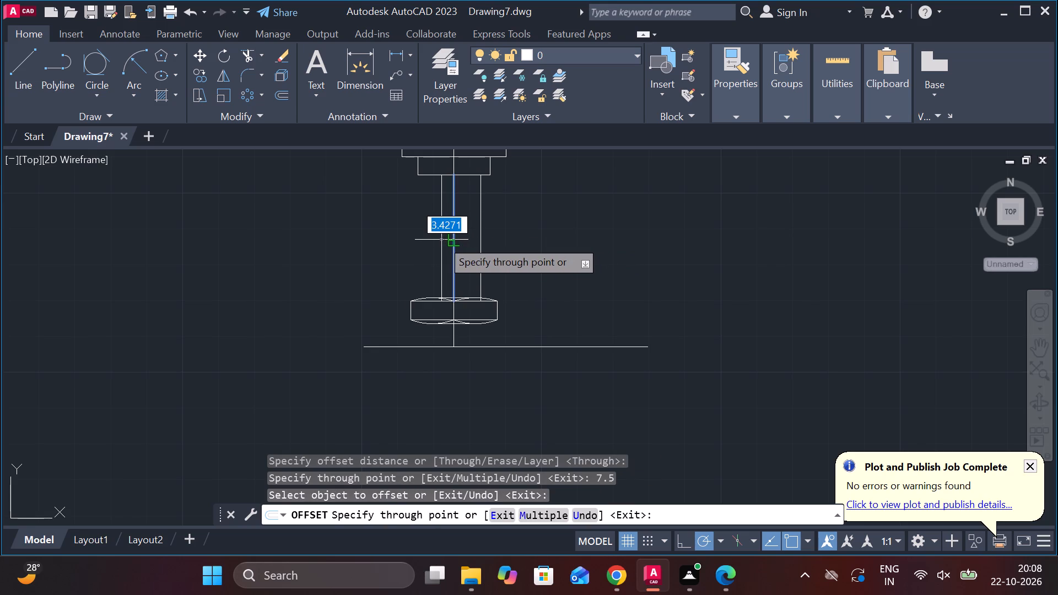
pyautogui.write('7.5')
pyautogui.press('Return')
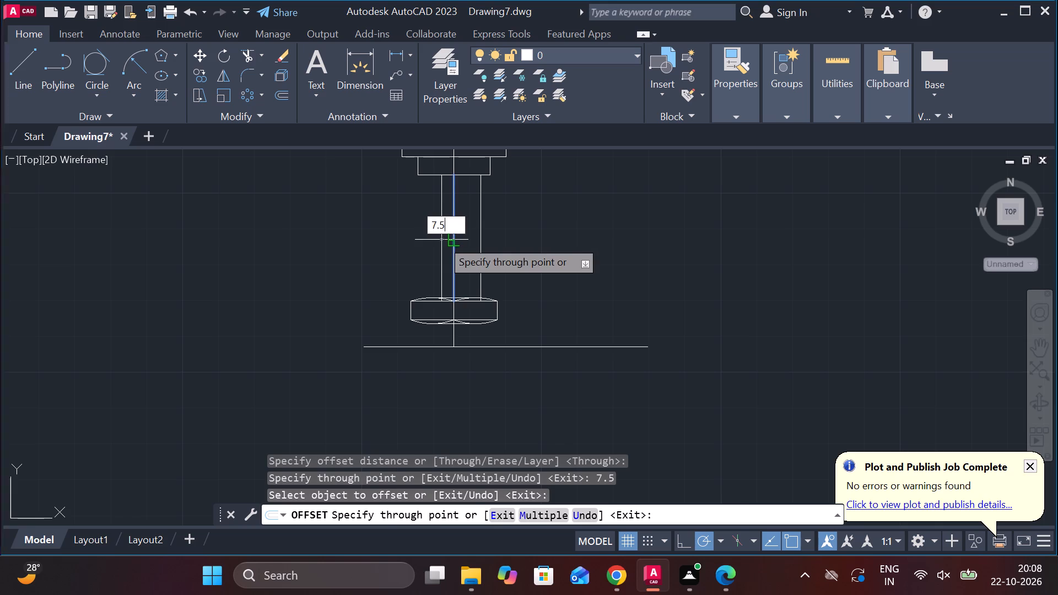
pyautogui.press('Escape')
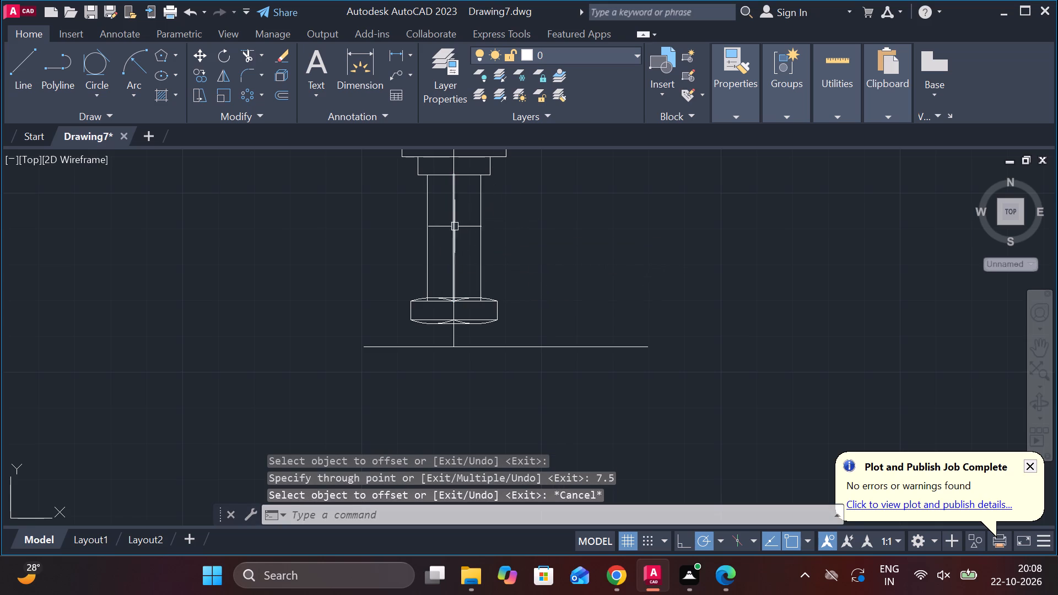
# Erase the source line of the offsets that overlaps the centre line between the step and the nut.
pyautogui.click(455, 226)
pyautogui.write('e')
pyautogui.press('space')
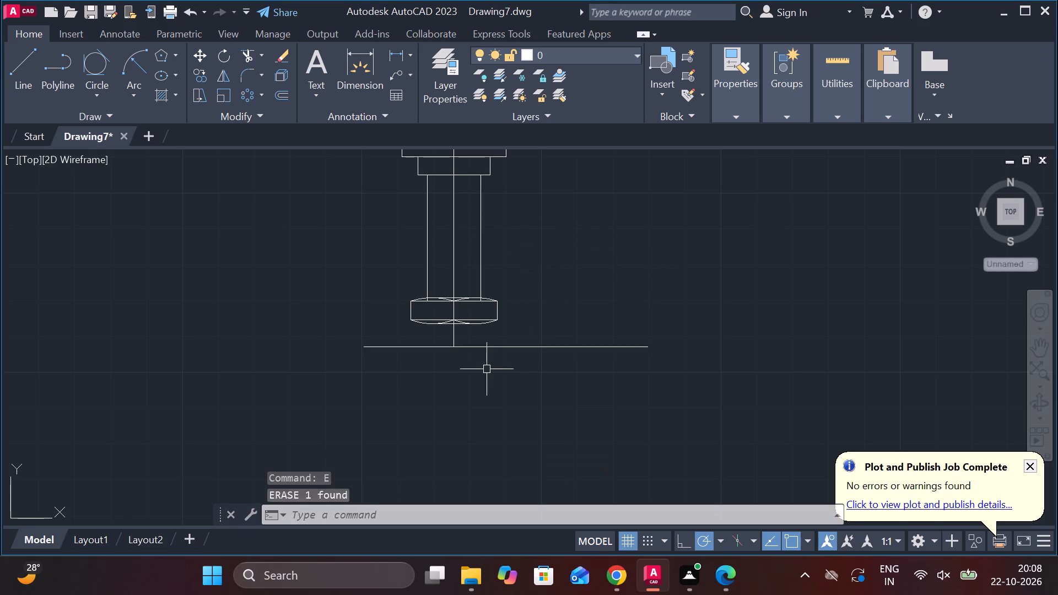
# Draw lines continuing both shank sides from the nut's top edge straight down to the lowest horizontal line.
pyautogui.press('l')
pyautogui.press('Return')
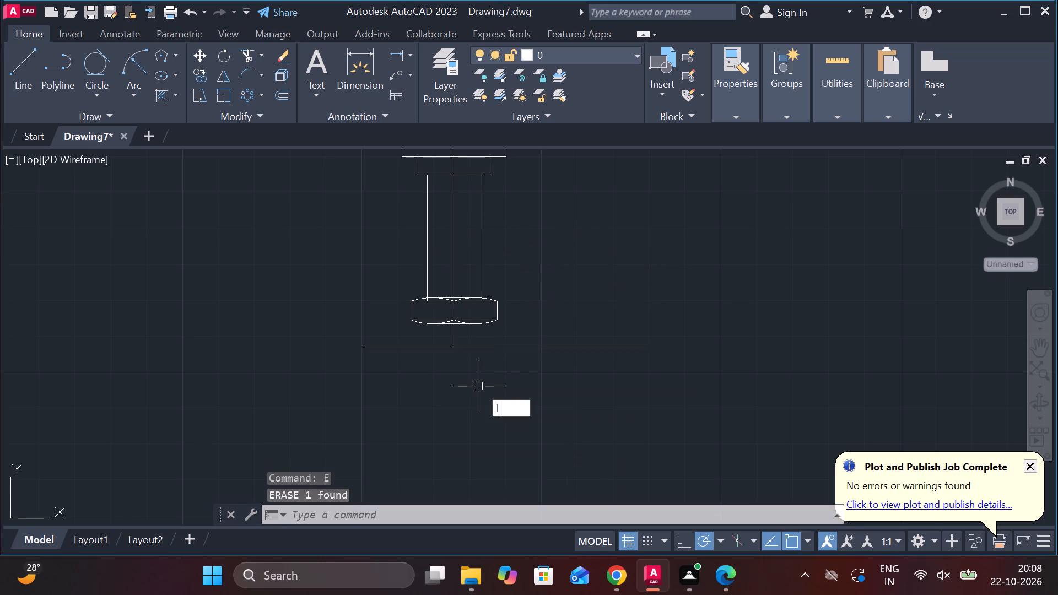
pyautogui.scroll(1, 411, 349)
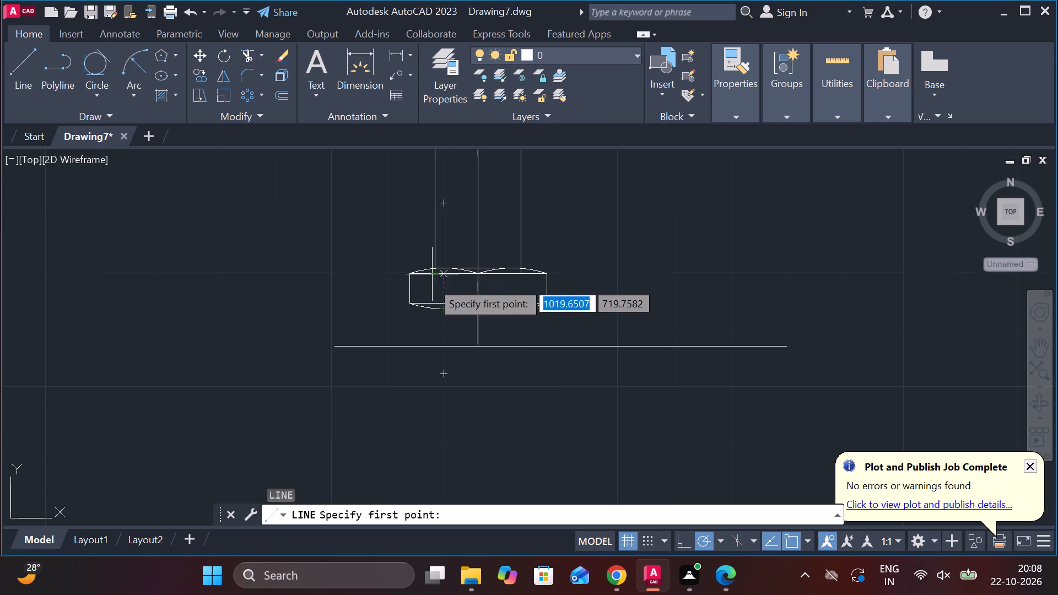
pyautogui.scroll(2, 433, 313)
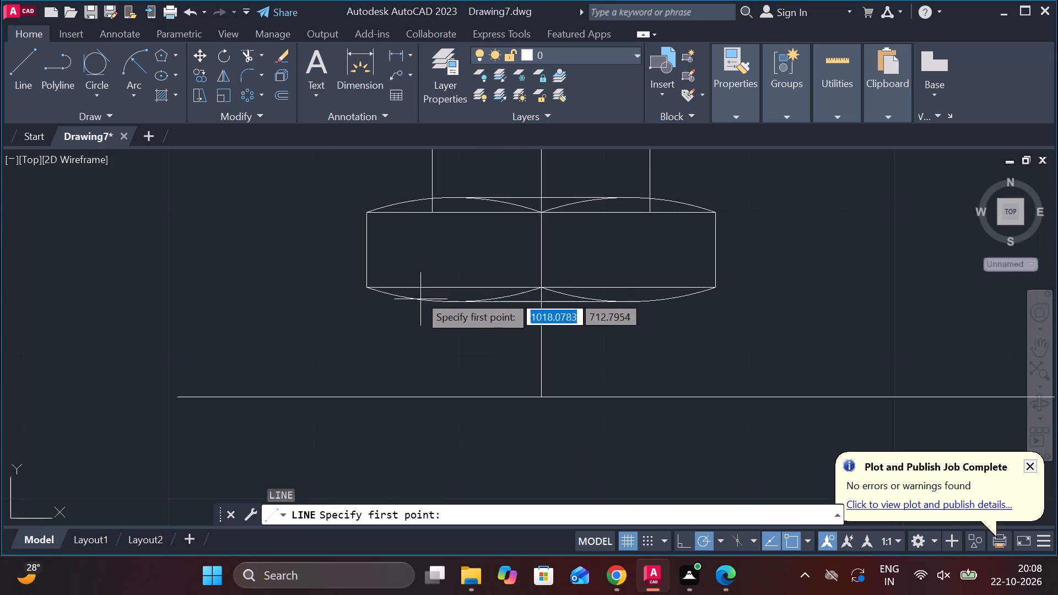
pyautogui.click(431, 215)
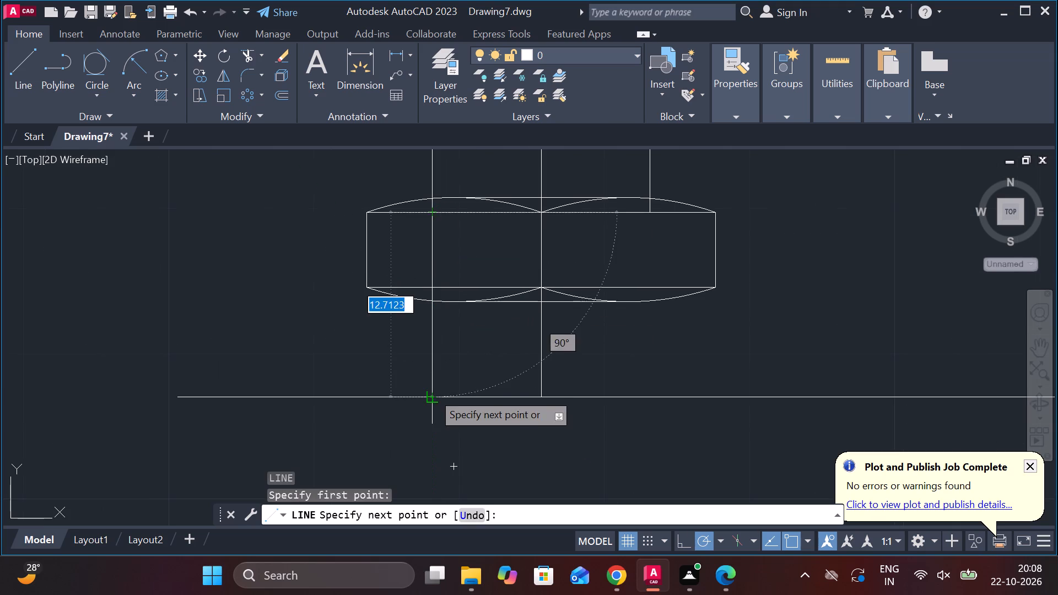
pyautogui.click(432, 392)
pyautogui.press('Escape')
pyautogui.press('space')
pyautogui.click(656, 213)
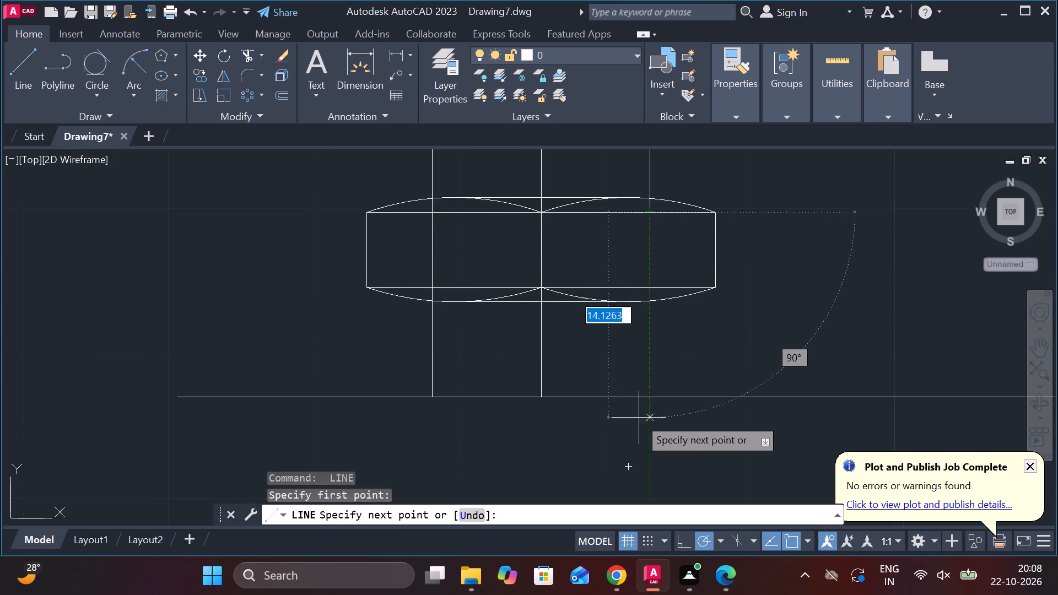
pyautogui.click(652, 403)
pyautogui.press('Escape')
# Trim the lowest horizontal line's overhangs beyond both sides of the shank.
pyautogui.write('tr')
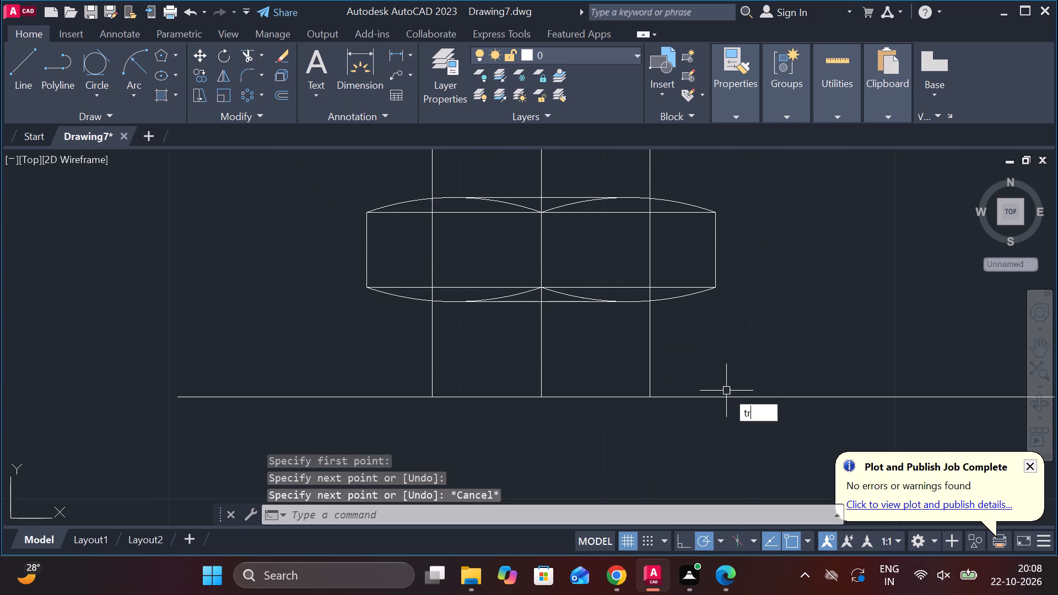
pyautogui.press('space')
pyautogui.click(725, 391)
pyautogui.click(720, 405)
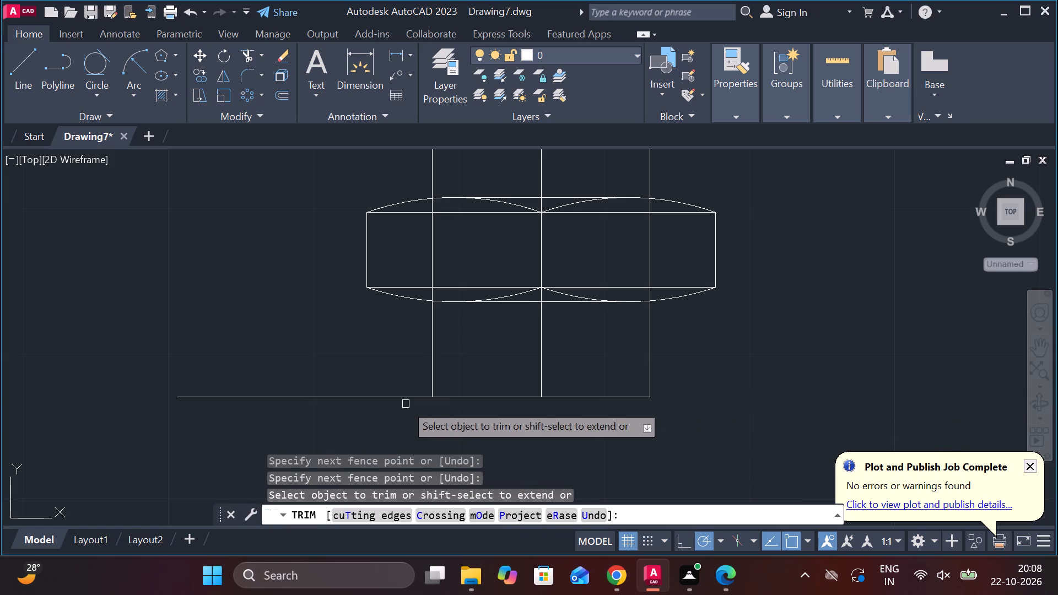
pyautogui.click(400, 397)
pyautogui.press('Escape')
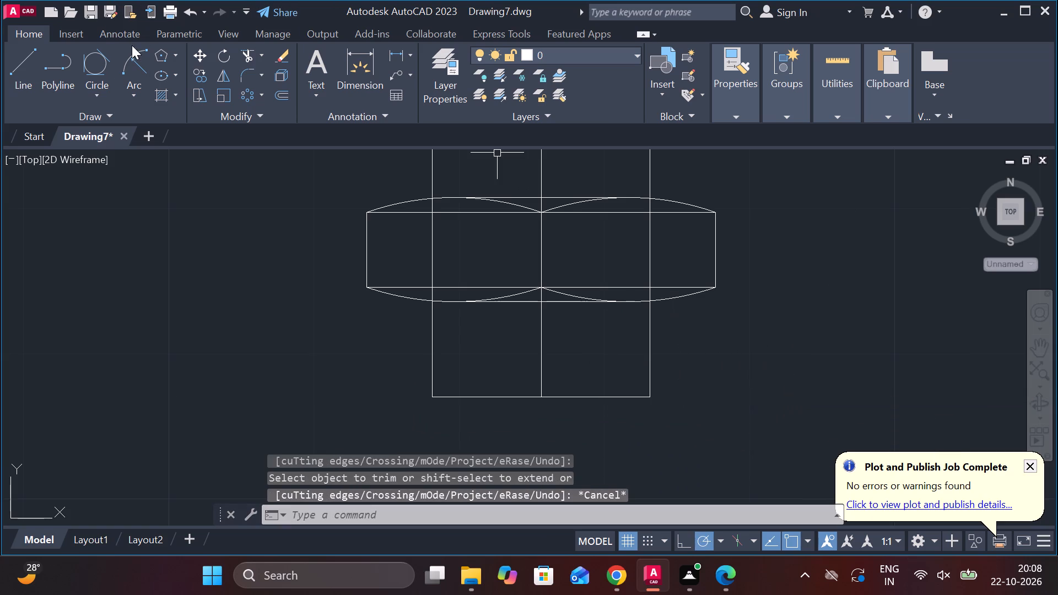
# Draw a shallow start-end-radius arc bulging downward between the two bottom corners of the shank.
pyautogui.click(136, 64)
pyautogui.click(432, 390)
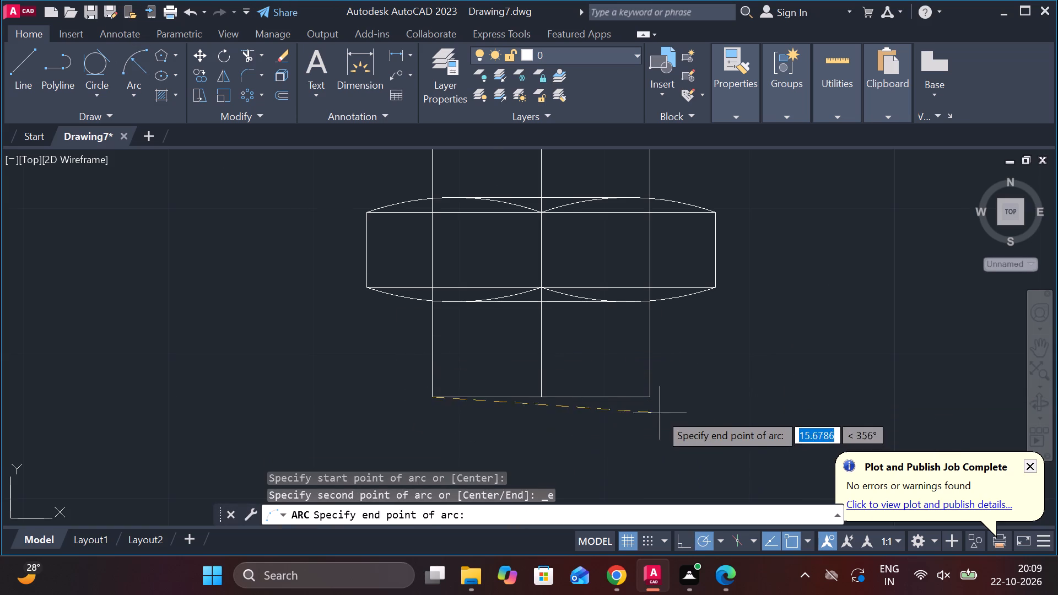
pyautogui.click(647, 396)
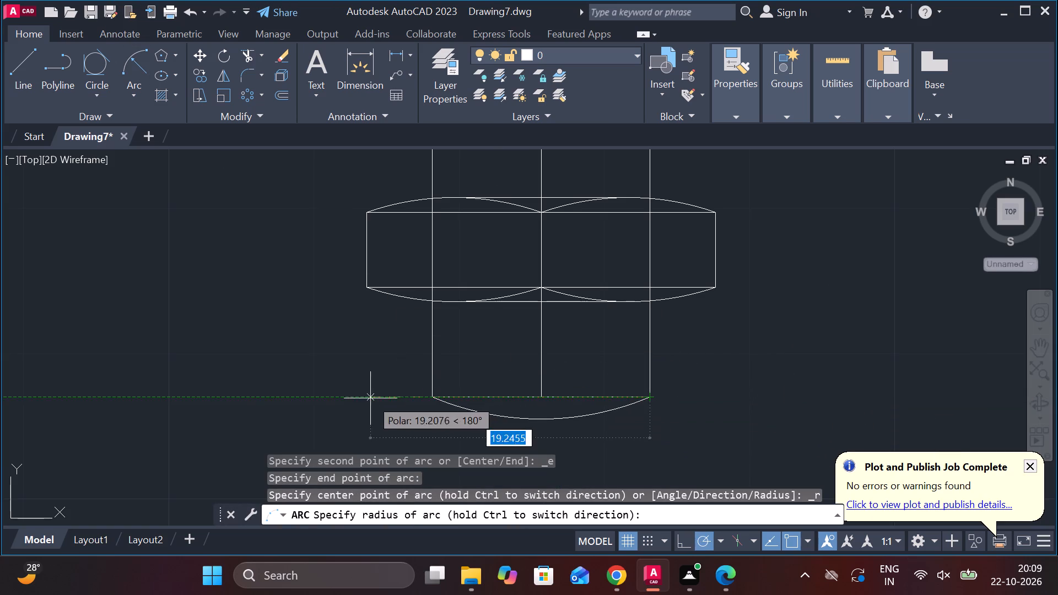
pyautogui.click(255, 396)
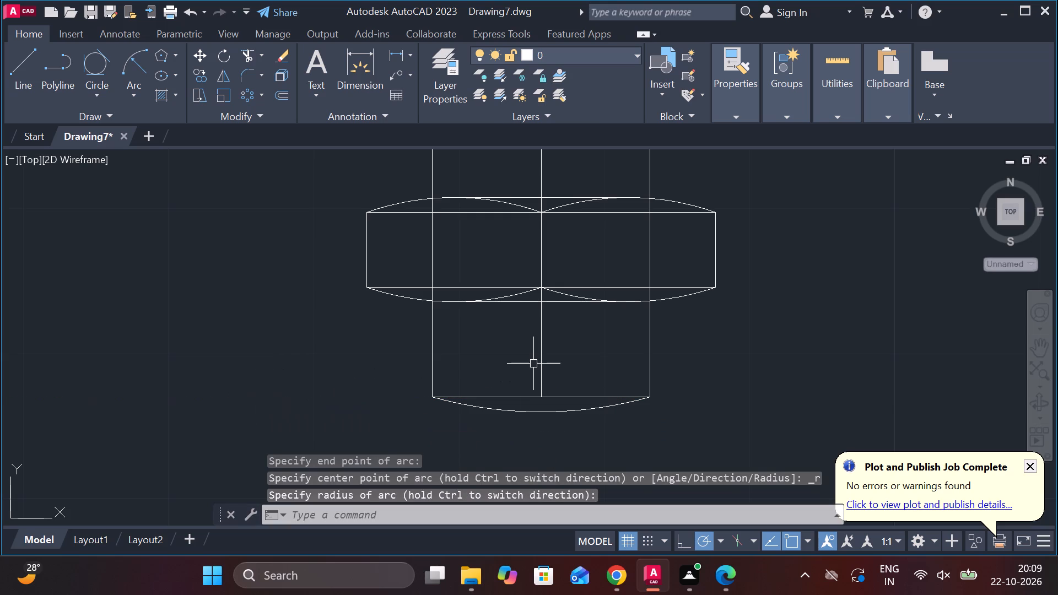
# Trim both shank side lines where they pass through the hex nut, including the pieces inside its upper and lower curved edges.
pyautogui.write('tr')
pyautogui.press('space')
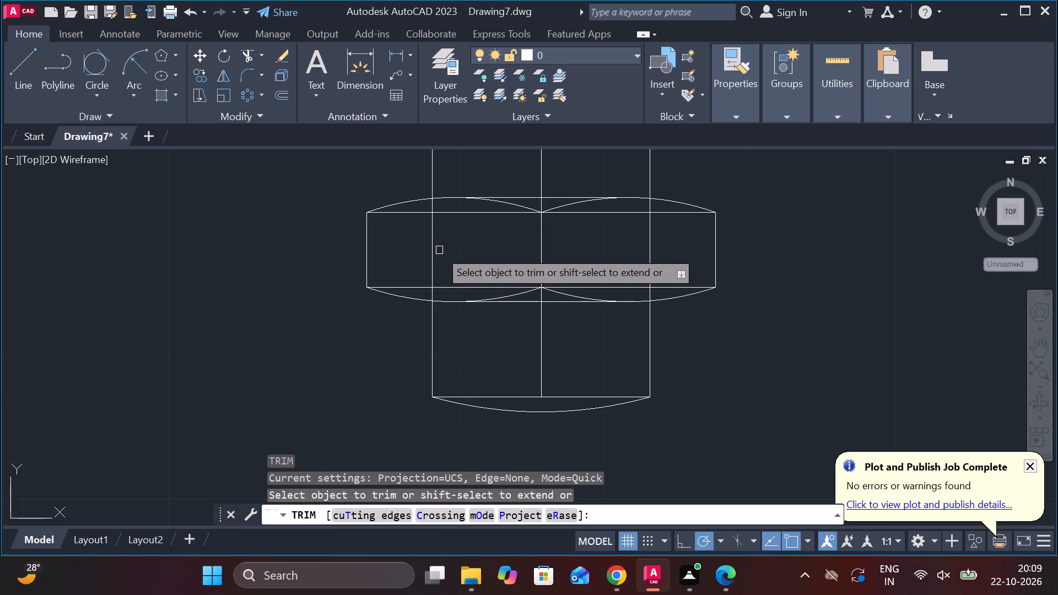
pyautogui.click(430, 242)
pyautogui.click(644, 252)
pyautogui.click(664, 252)
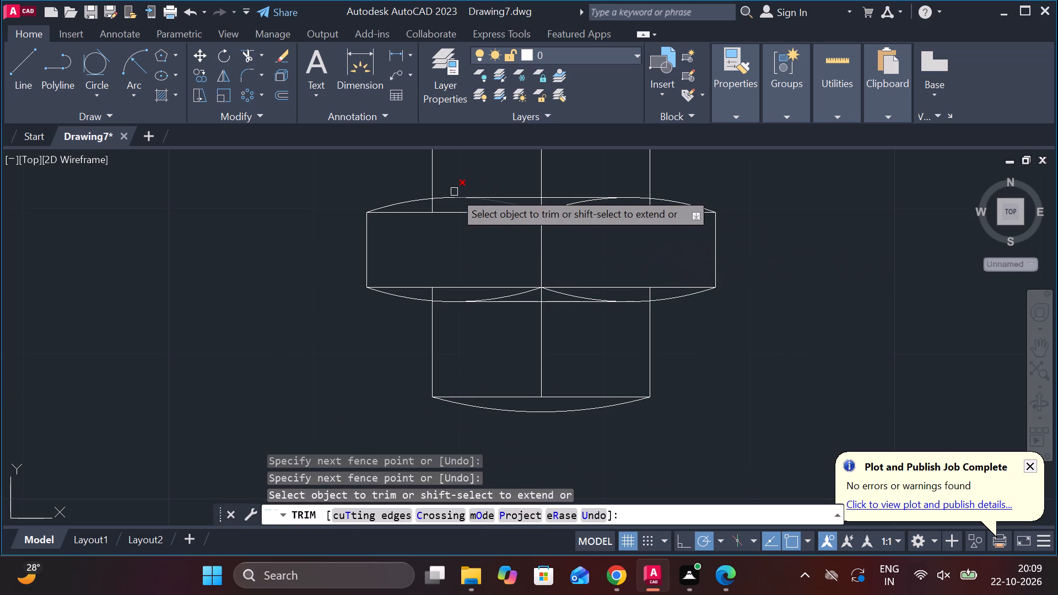
pyautogui.click(434, 208)
pyautogui.click(649, 206)
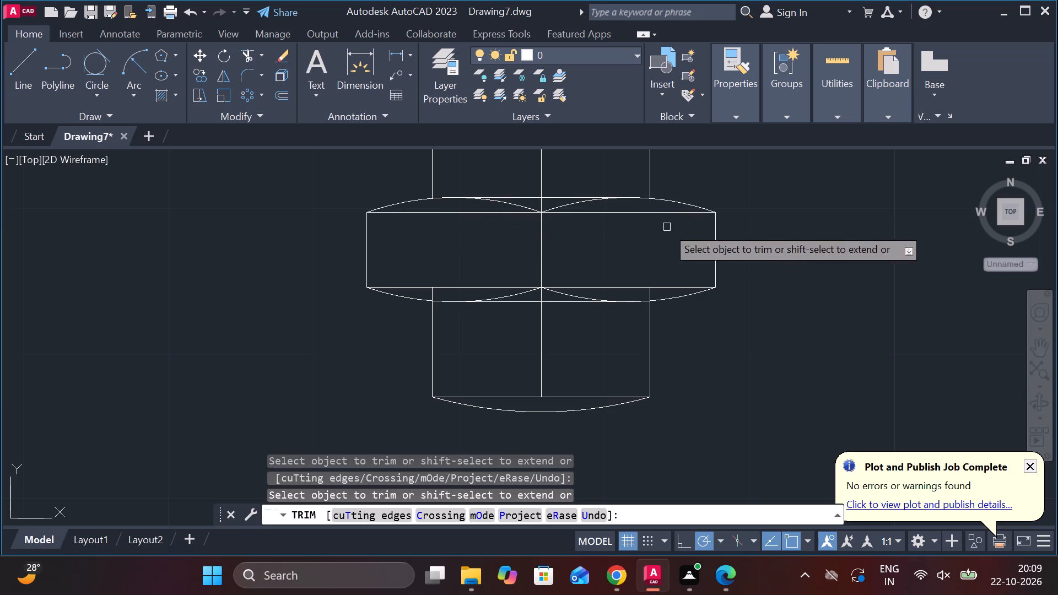
pyautogui.click(654, 295)
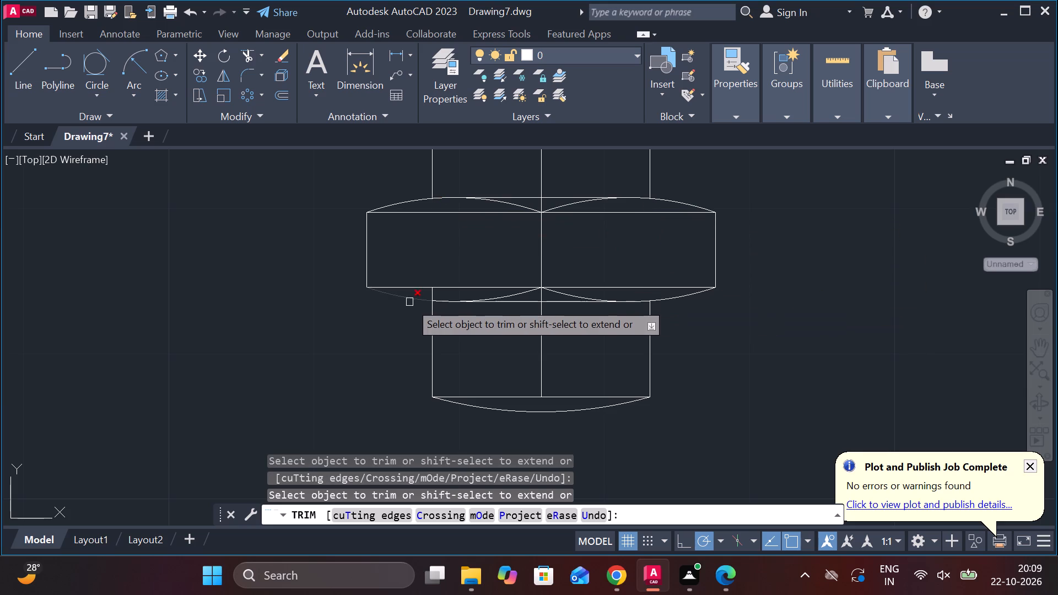
pyautogui.click(430, 295)
pyautogui.scroll(-3, 680, 283)
pyautogui.moveTo(709, 277); pyautogui.dragTo(564, 376, button='middle')
pyautogui.press('Escape')
# Add a vertical linear dimension for the part's overall height, from the rounded top to the shank's bottom line.
pyautogui.scroll(-3, 530, 299)
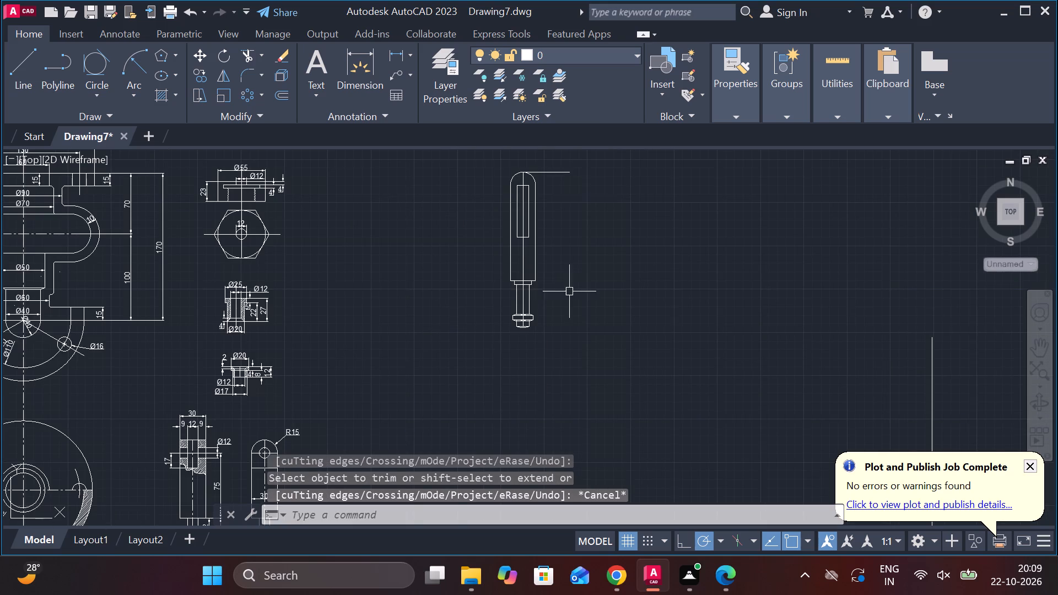
pyautogui.middleClick(569, 289)
pyautogui.click(399, 59)
pyautogui.scroll(1, 570, 243)
pyautogui.moveTo(570, 248); pyautogui.dragTo(564, 343, button='middle')
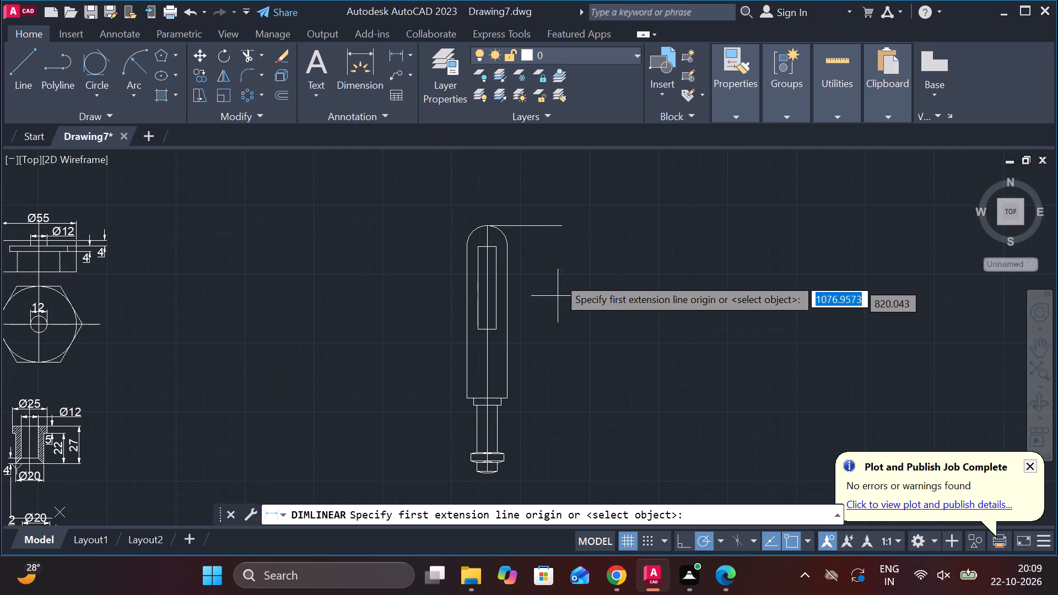
pyautogui.click(544, 226)
pyautogui.moveTo(565, 441); pyautogui.dragTo(554, 364, button='middle')
pyautogui.scroll(2, 526, 398)
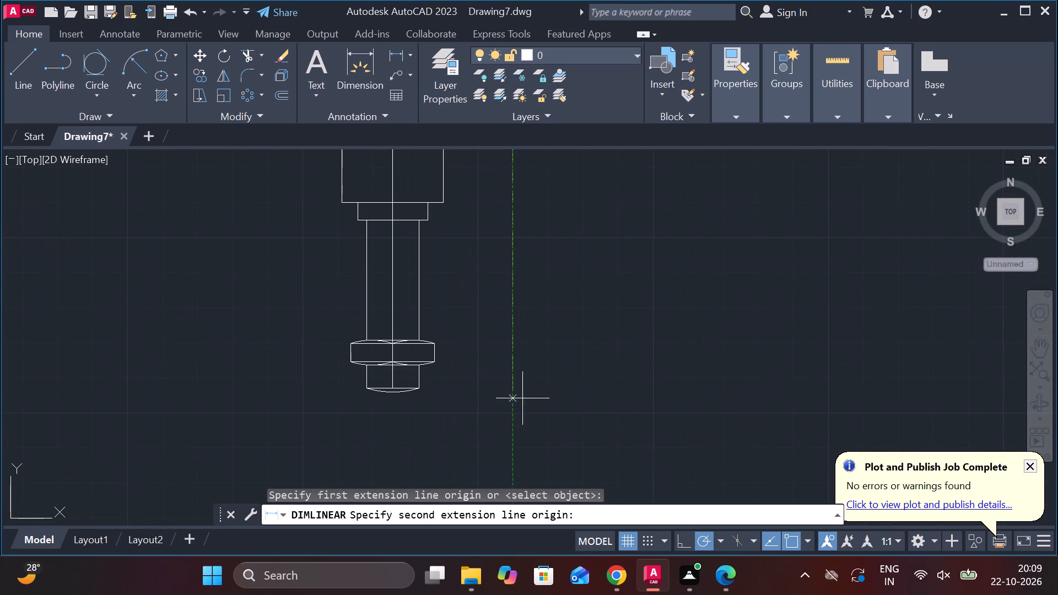
pyautogui.click(386, 391)
pyautogui.scroll(-2, 593, 306)
pyautogui.click(606, 311)
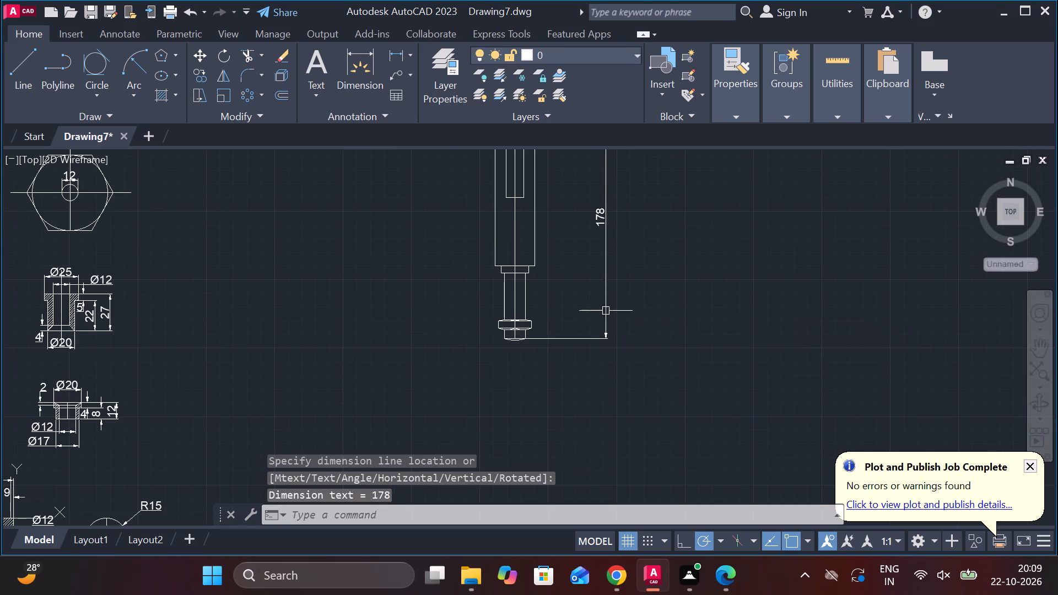
# Change the linetype of the part's vertical axis line to CENTER.
pyautogui.moveTo(584, 293); pyautogui.dragTo(589, 359, button='middle')
pyautogui.click(521, 303)
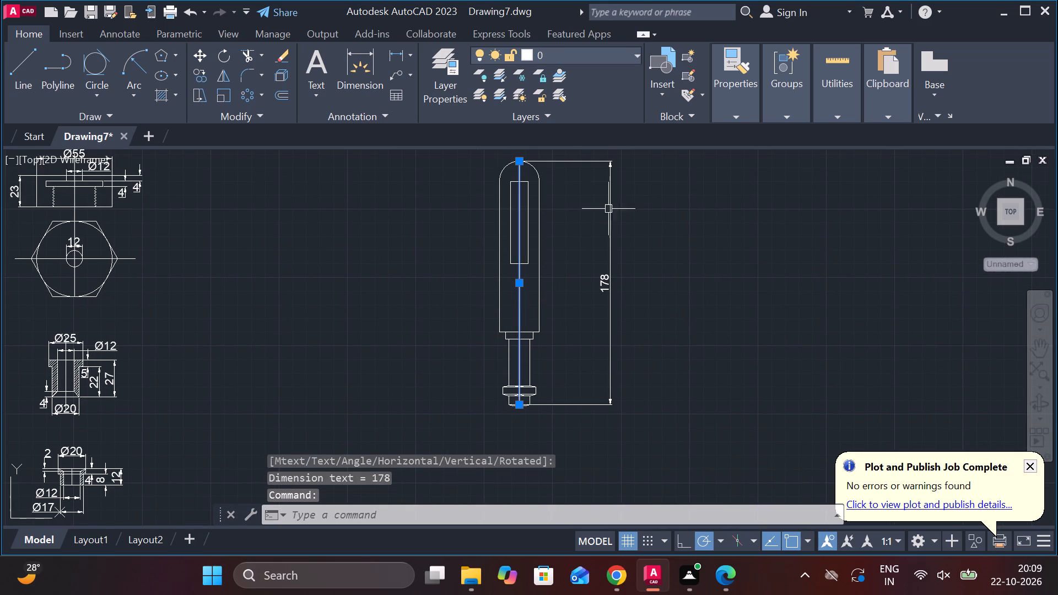
pyautogui.click(734, 110)
pyautogui.click(834, 164)
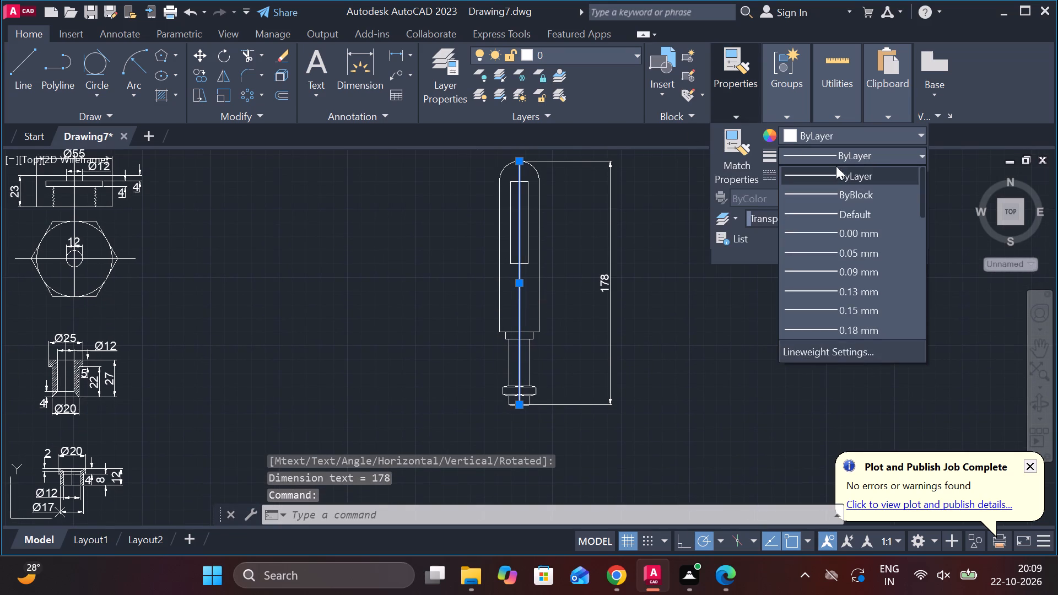
pyautogui.click(880, 153)
pyautogui.click(873, 178)
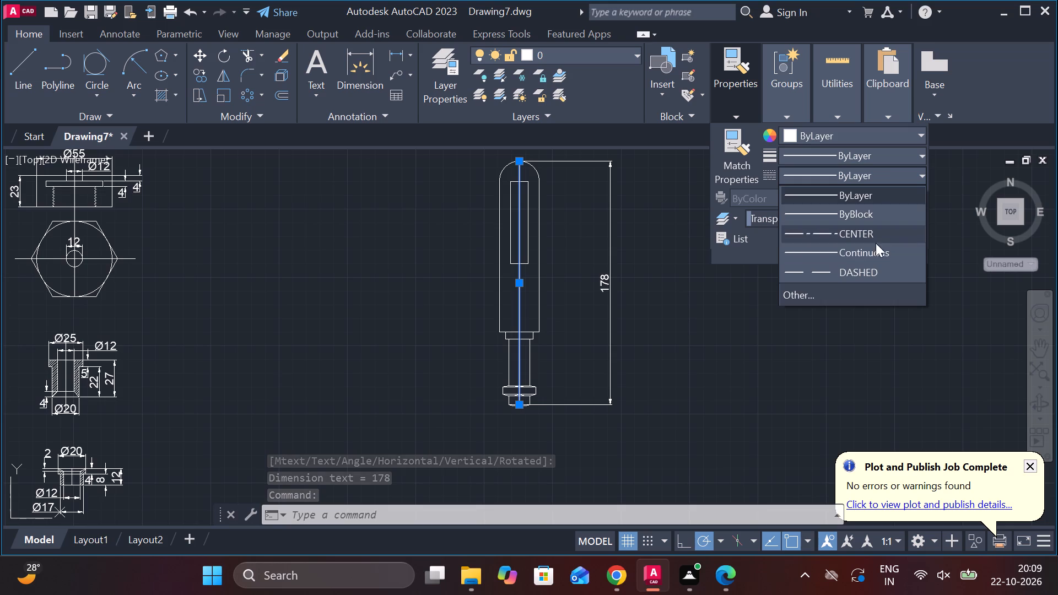
pyautogui.click(807, 231)
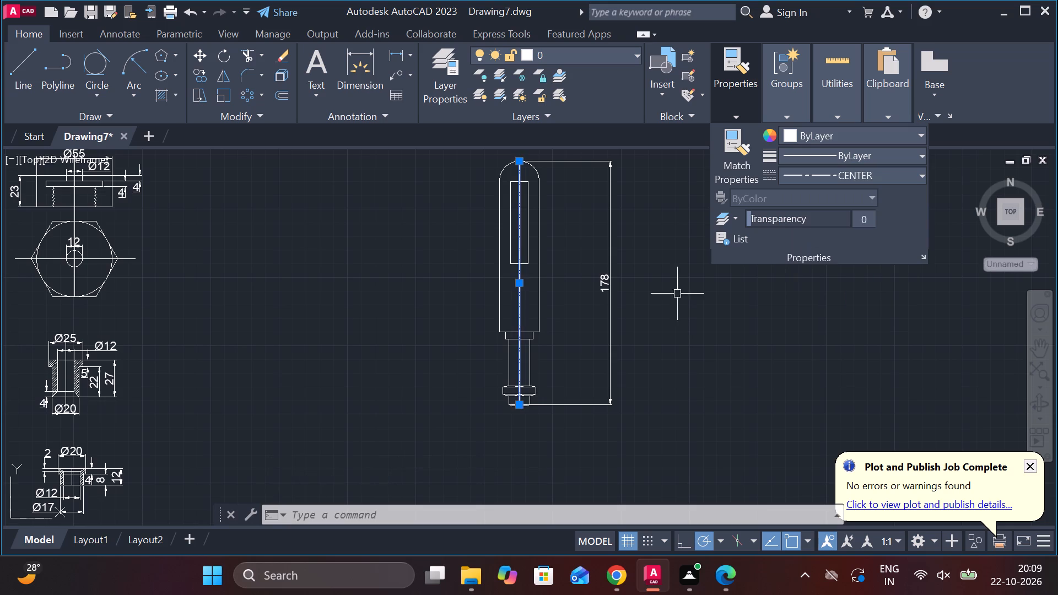
pyautogui.press('Escape')
# Add a horizontal linear dimension for the slot's width, placed inside the slot near its upper end.
pyautogui.click(402, 55)
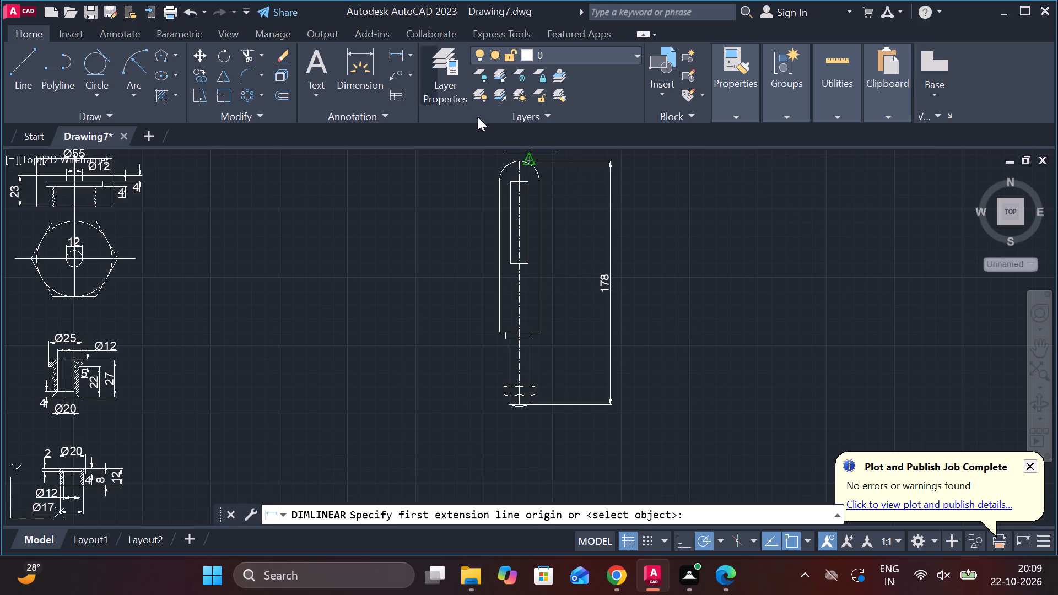
pyautogui.scroll(3, 530, 179)
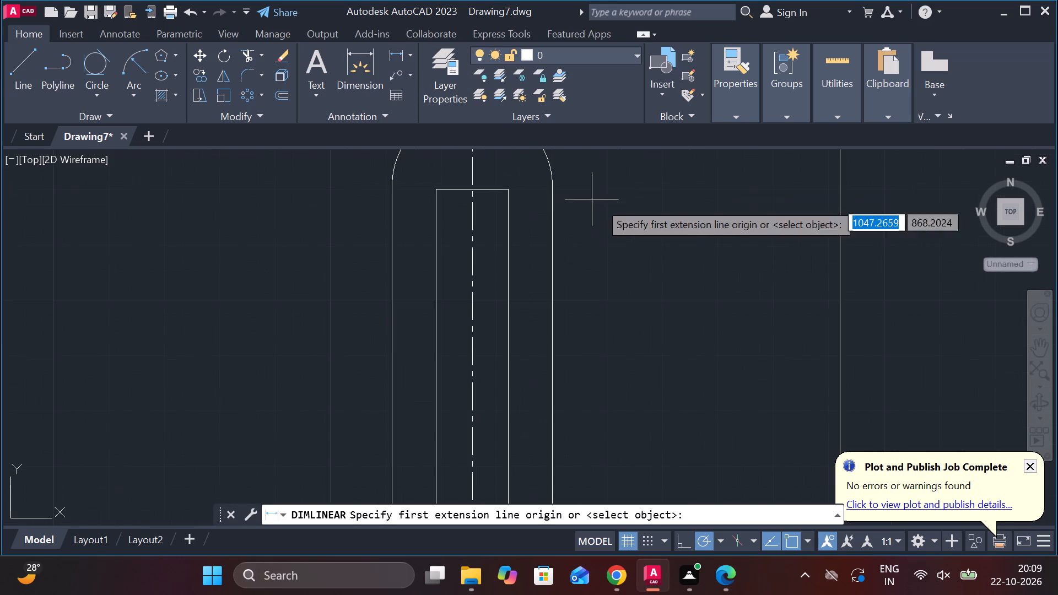
pyautogui.click(435, 235)
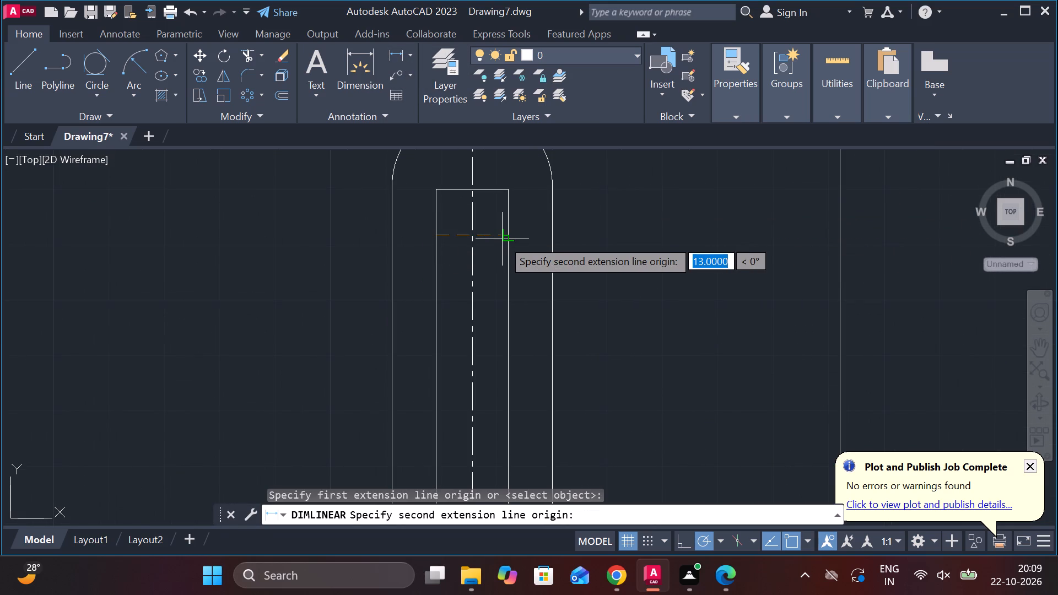
pyautogui.click(506, 236)
pyautogui.click(459, 249)
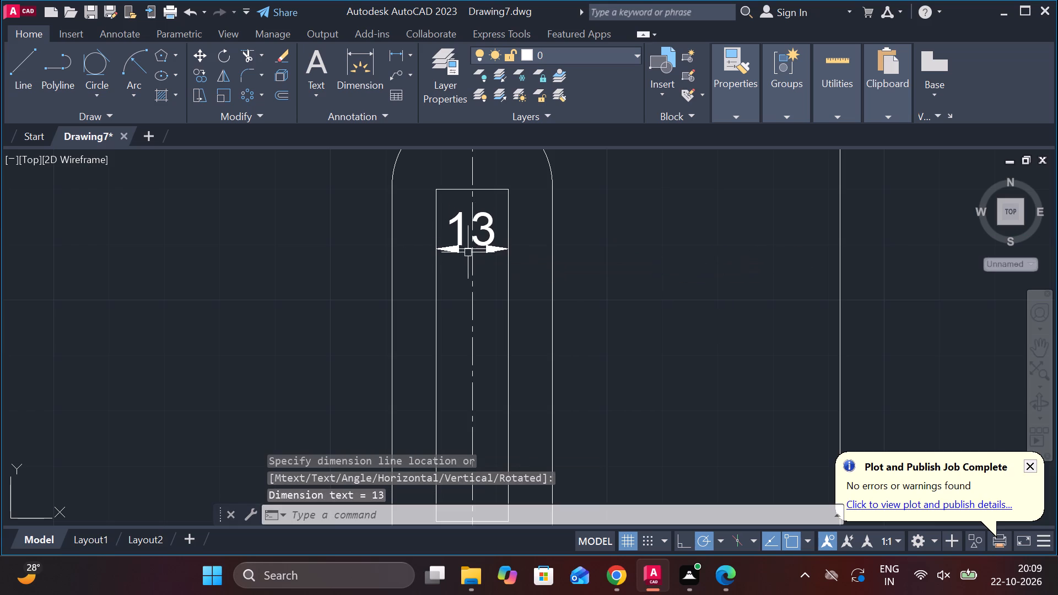
# Add a horizontal linear dimension for the main body's width, placed inside it just above its lower edge.
pyautogui.moveTo(592, 296); pyautogui.dragTo(590, 218, button='middle')
pyautogui.press('space')
pyautogui.moveTo(513, 421); pyautogui.dragTo(517, 318, button='middle')
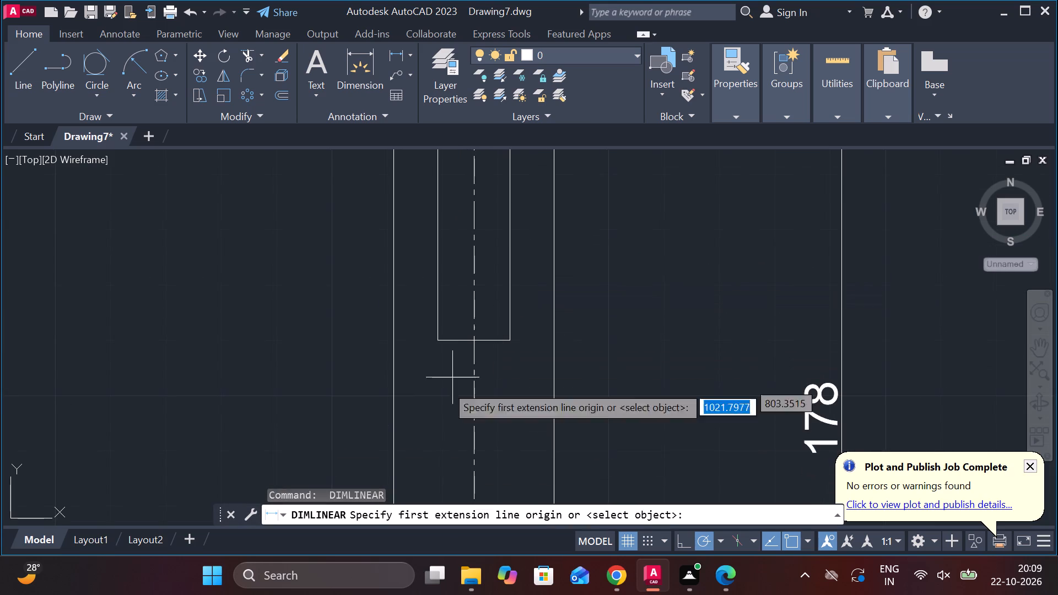
pyautogui.moveTo(423, 419); pyautogui.dragTo(447, 224, button='middle')
pyautogui.scroll(-1, 438, 355)
pyautogui.click(433, 393)
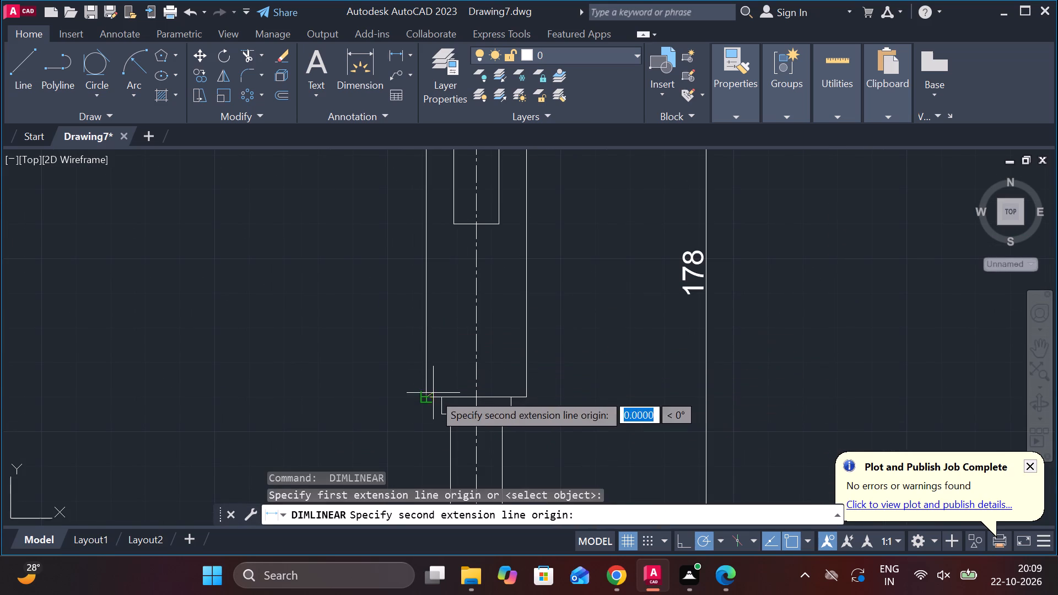
pyautogui.click(530, 402)
pyautogui.click(498, 356)
# Dimension the vertical distance from the slot's bottom edge to the main body's lower edge.
pyautogui.press('space')
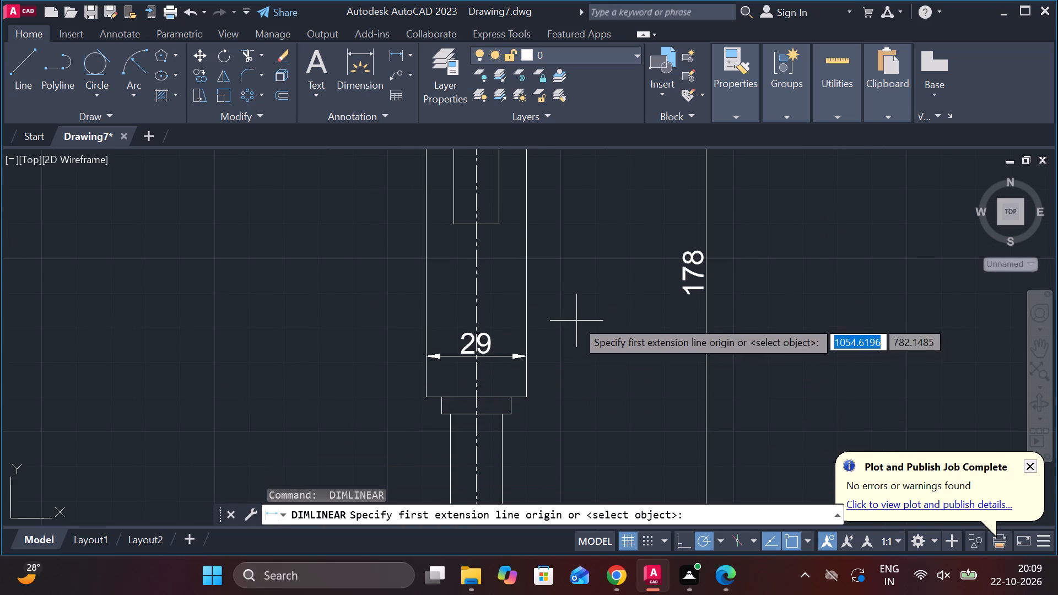
pyautogui.click(501, 228)
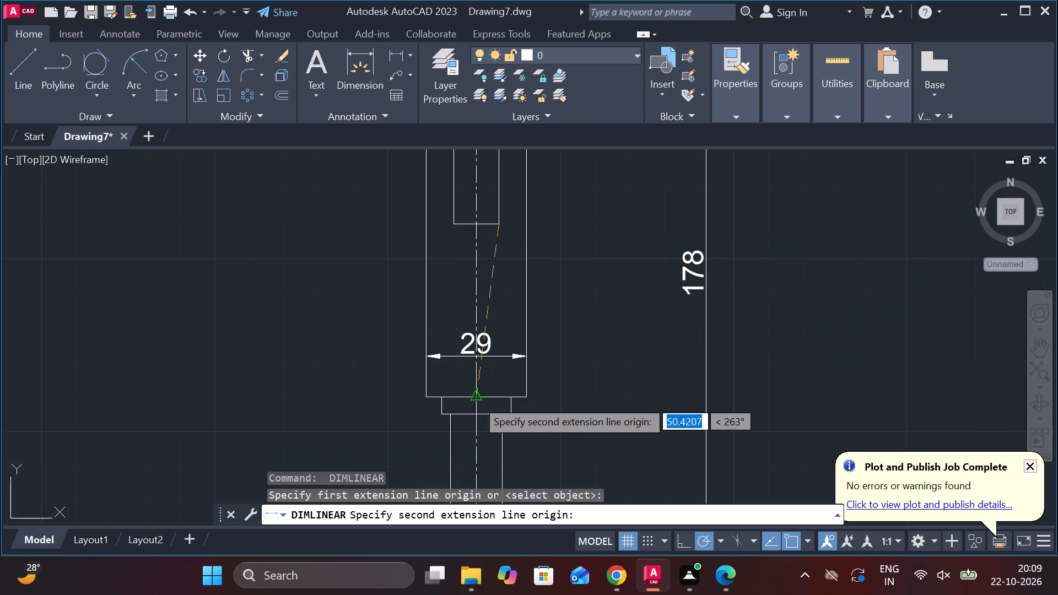
pyautogui.moveTo(476, 399); pyautogui.dragTo(482, 399)
pyautogui.click(581, 332)
# Dimension the slot's length, aligning the dimension line with the one directly below it.
pyautogui.moveTo(579, 317); pyautogui.dragTo(557, 459, button='middle')
pyautogui.press('space')
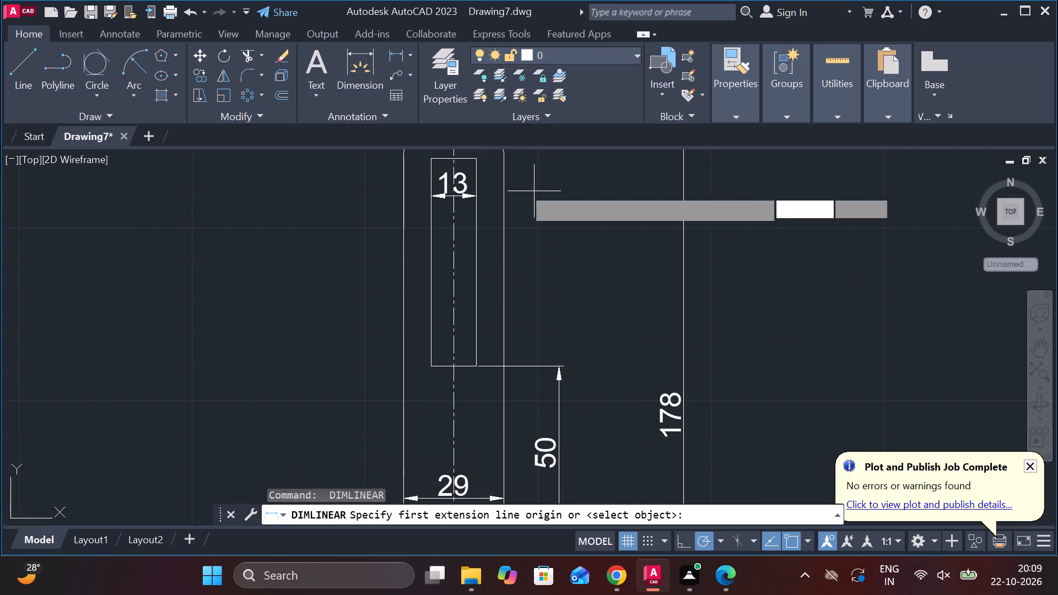
pyautogui.click(481, 153)
pyautogui.click(475, 365)
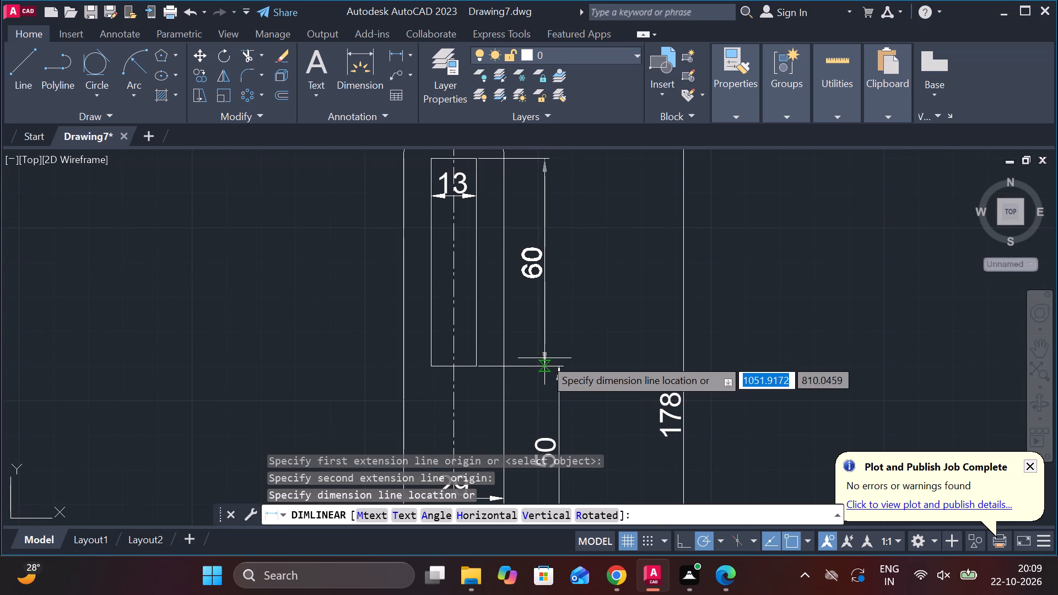
pyautogui.click(557, 364)
# Dimension the vertical distance from the rounded top to the slot's upper edge, in line with the slot-length dimension.
pyautogui.scroll(-1, 572, 352)
pyautogui.moveTo(596, 311); pyautogui.dragTo(604, 401, button='middle')
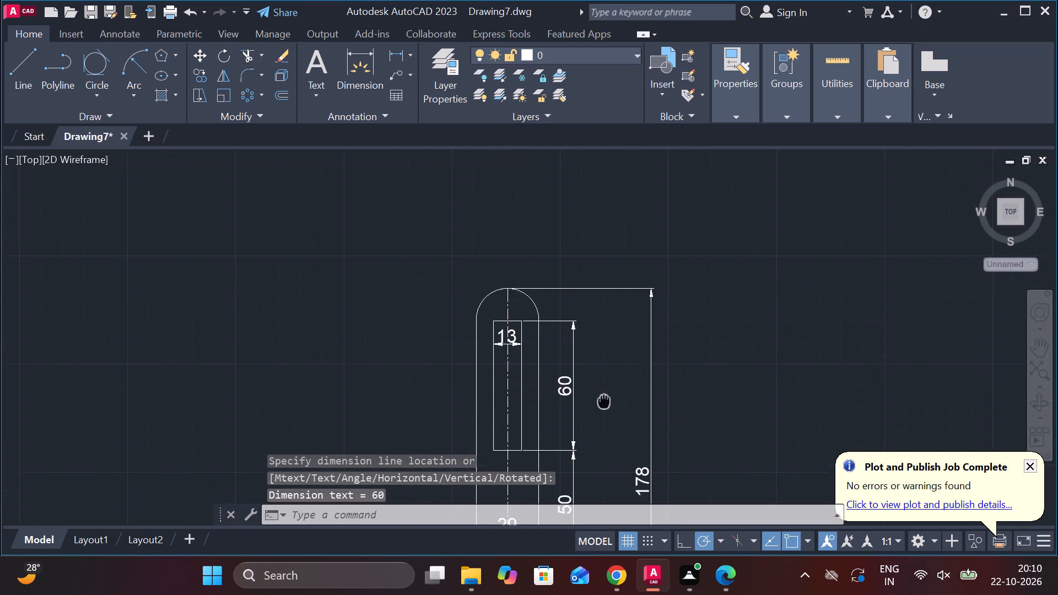
pyautogui.moveTo(604, 401); pyautogui.dragTo(603, 401, button='middle')
pyautogui.scroll(1, 570, 312)
pyautogui.press('space')
pyautogui.click(541, 275)
pyautogui.click(525, 328)
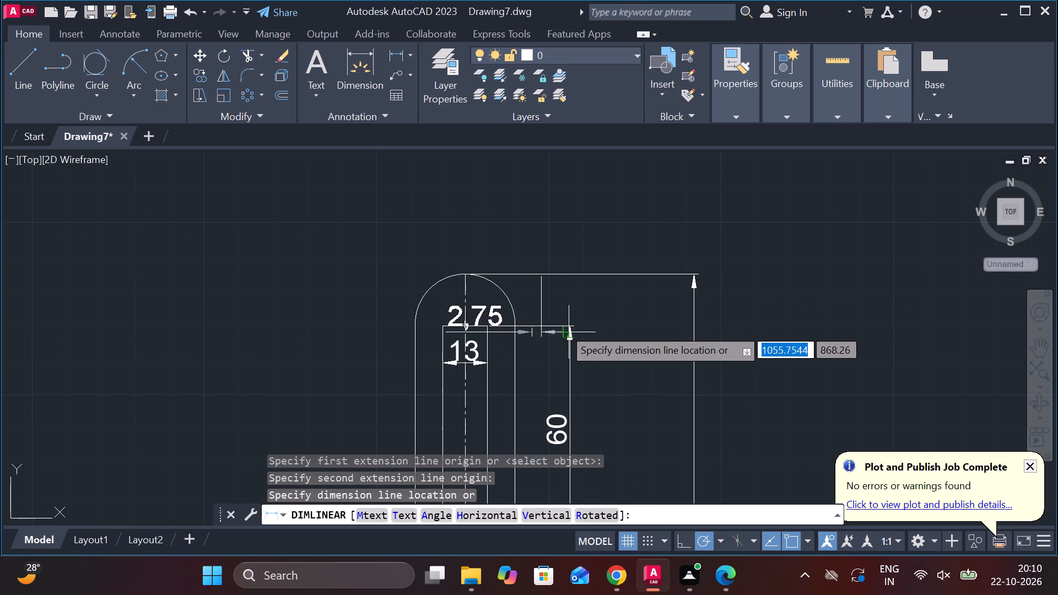
pyautogui.click(571, 321)
# Dimension the horizontal wall width between the body's left side and the slot's left side.
pyautogui.scroll(-1, 595, 336)
pyautogui.moveTo(609, 380); pyautogui.dragTo(587, 279, button='middle')
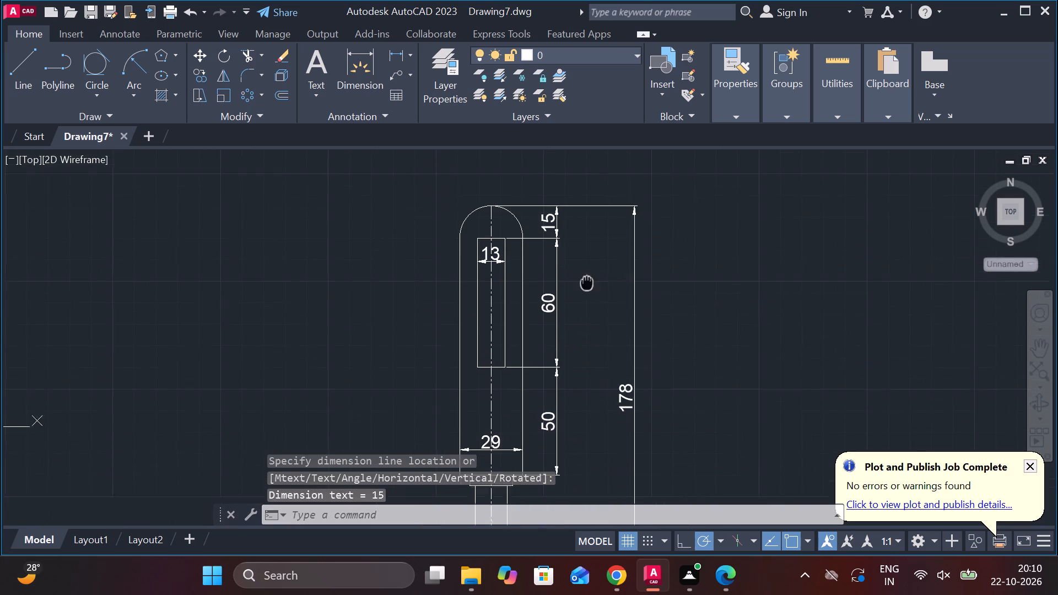
pyautogui.scroll(2, 521, 309)
pyautogui.press('space')
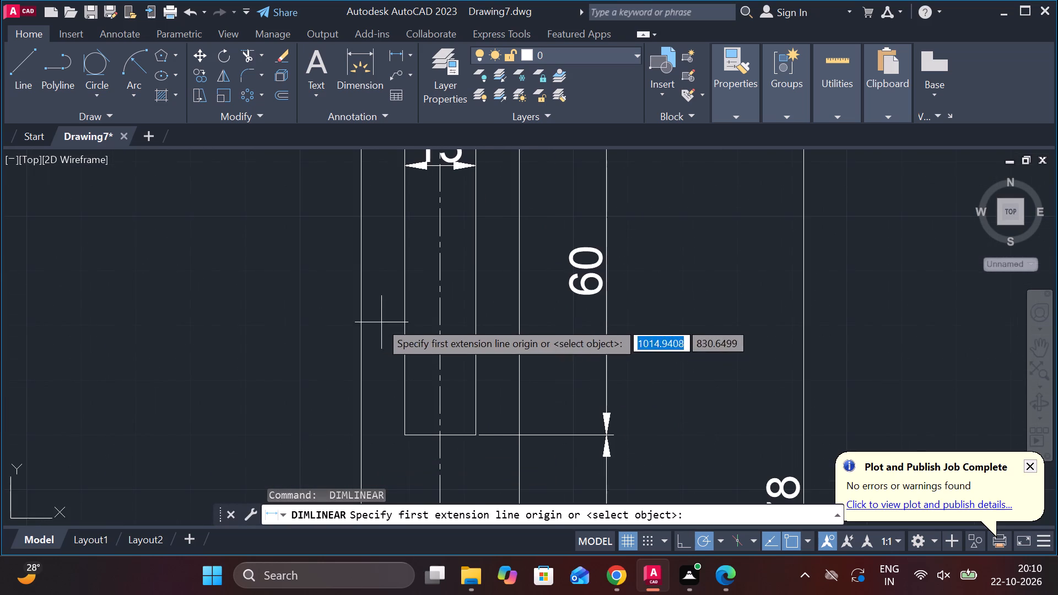
pyautogui.click(359, 310)
pyautogui.click(399, 311)
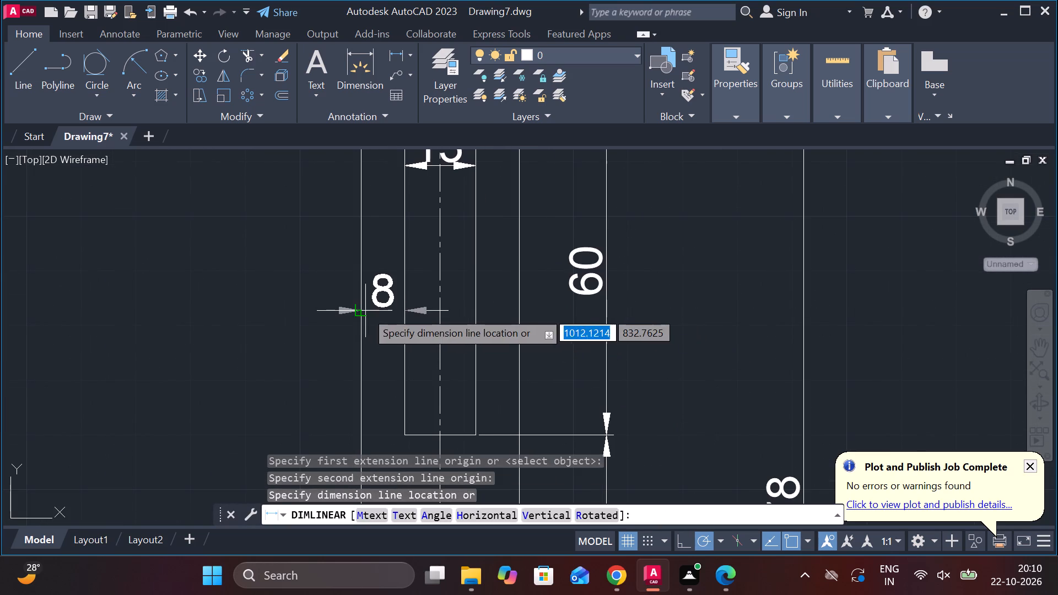
pyautogui.click(365, 311)
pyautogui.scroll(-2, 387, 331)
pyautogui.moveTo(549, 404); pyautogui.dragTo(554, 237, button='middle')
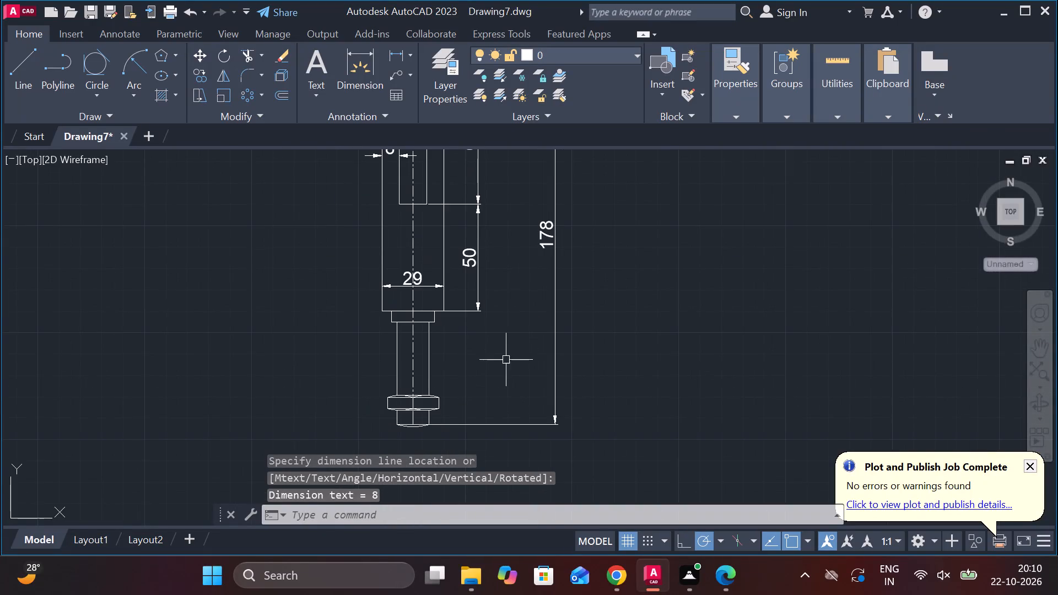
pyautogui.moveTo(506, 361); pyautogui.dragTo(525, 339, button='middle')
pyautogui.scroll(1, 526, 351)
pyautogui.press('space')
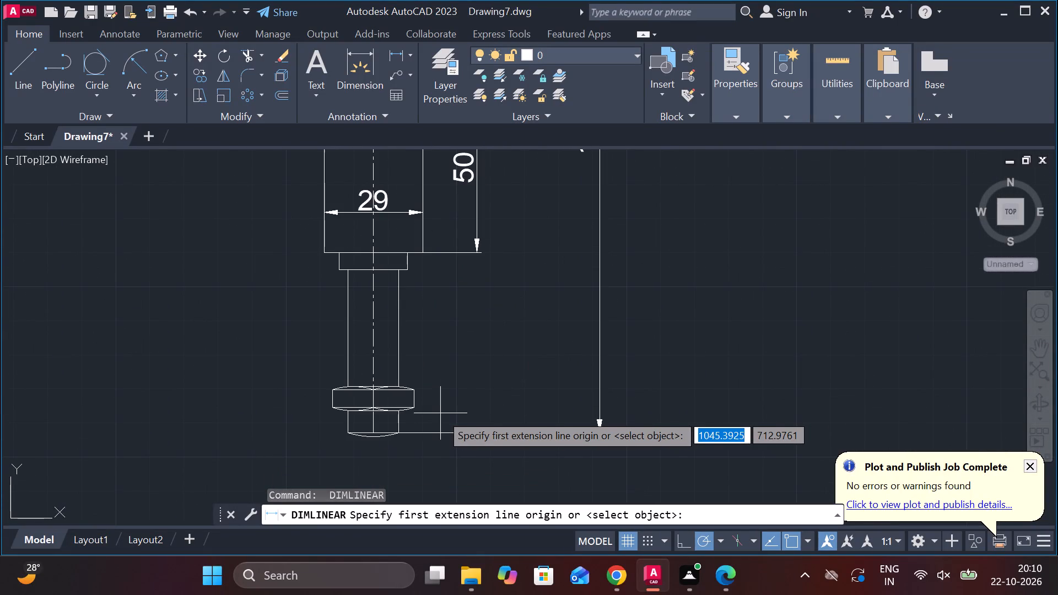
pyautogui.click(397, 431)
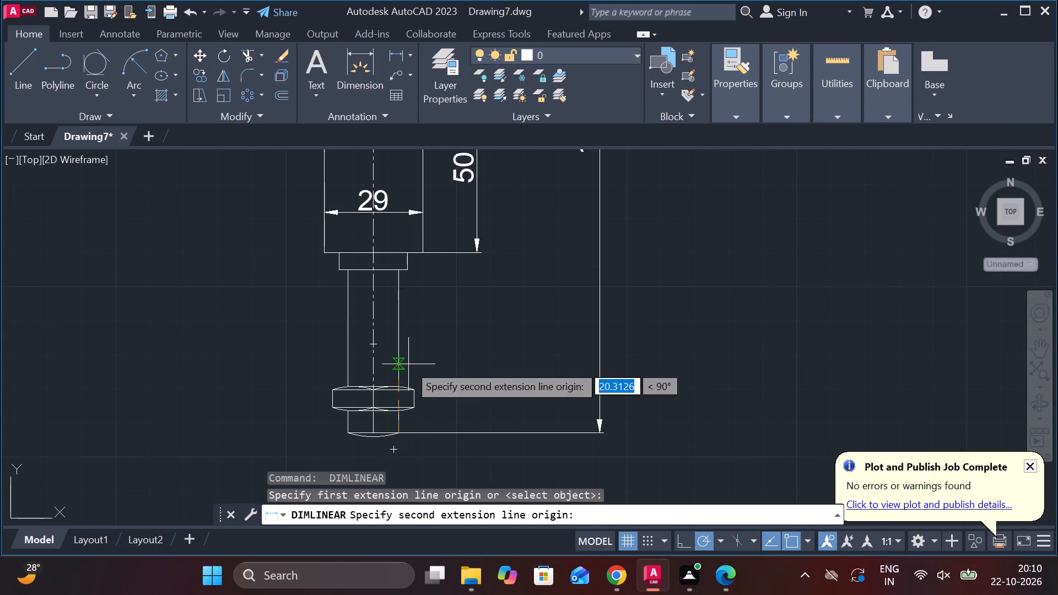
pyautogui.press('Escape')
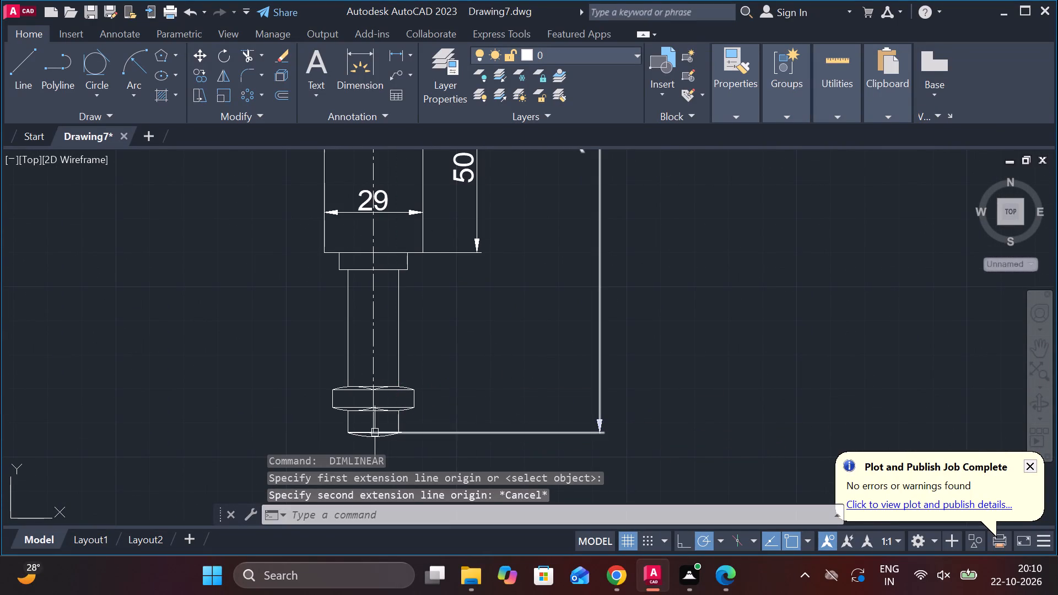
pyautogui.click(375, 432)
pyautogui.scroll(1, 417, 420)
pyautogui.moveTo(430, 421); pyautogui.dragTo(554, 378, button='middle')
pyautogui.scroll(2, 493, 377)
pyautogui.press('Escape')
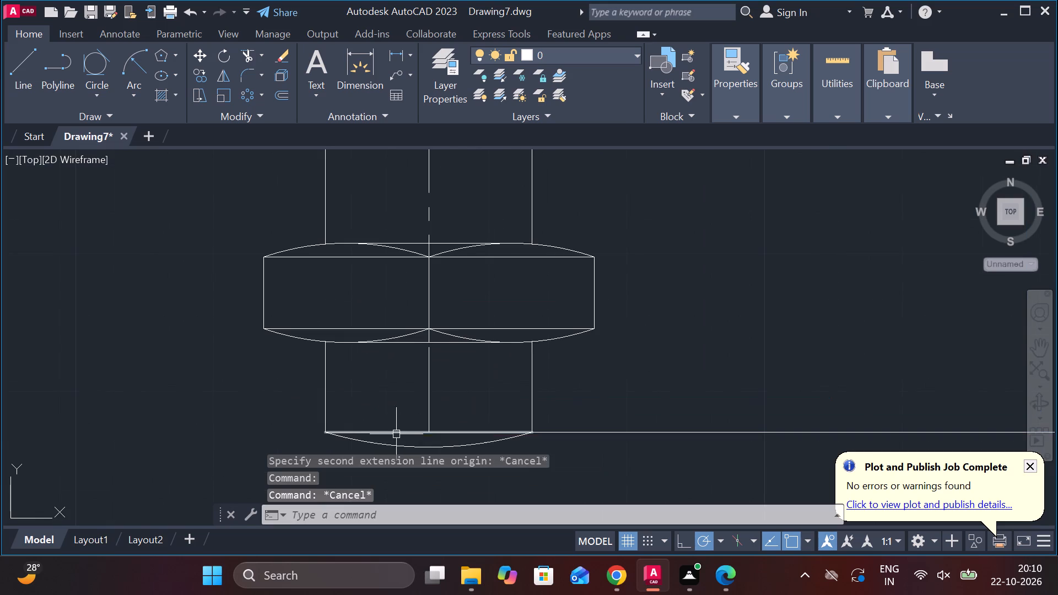
# Offset the shank's bottom horizontal line upward by 26 to mark a line across the shank above the nut.
pyautogui.click(391, 431)
pyautogui.press('o')
pyautogui.press('Return')
pyautogui.press('Return')
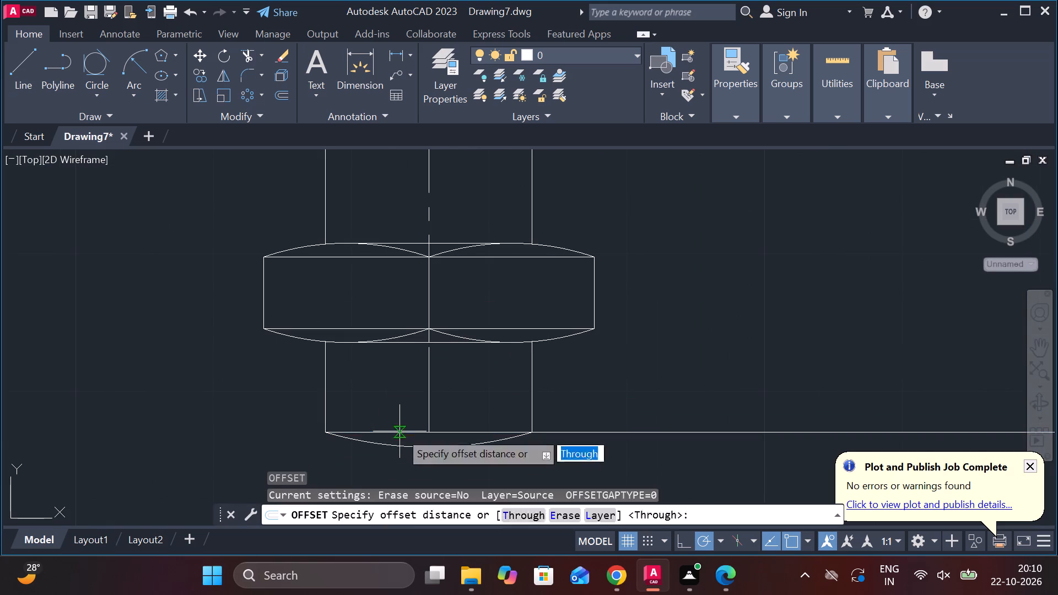
pyautogui.write('26')
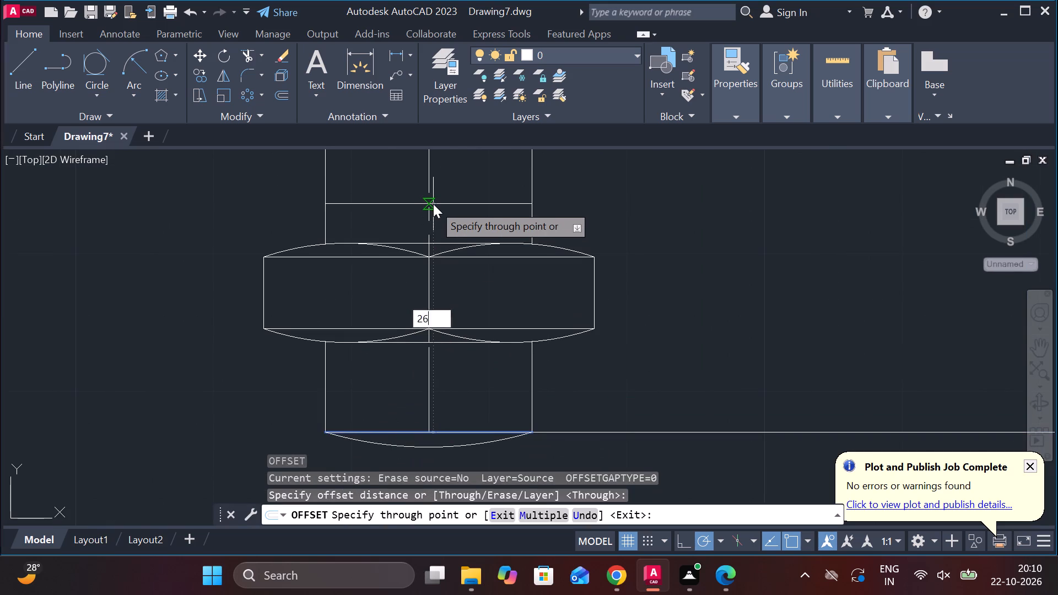
pyautogui.press('Return')
pyautogui.scroll(-2, 454, 208)
pyautogui.press('Escape')
# Dimension the vertical distance from the offset line on the shank to the shank's bottom line.
pyautogui.click(388, 53)
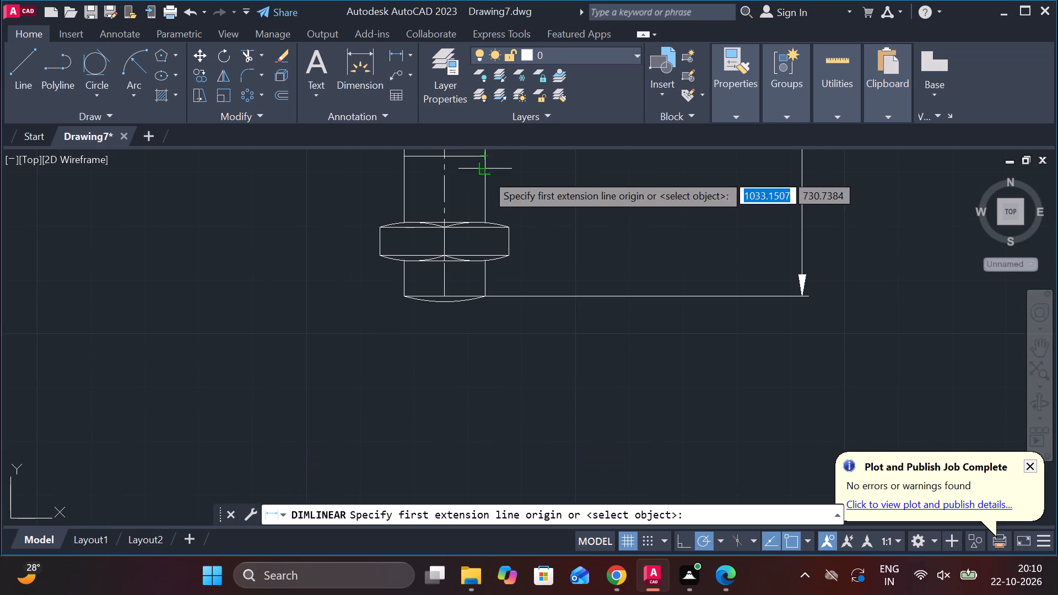
pyautogui.click(488, 159)
pyautogui.click(473, 293)
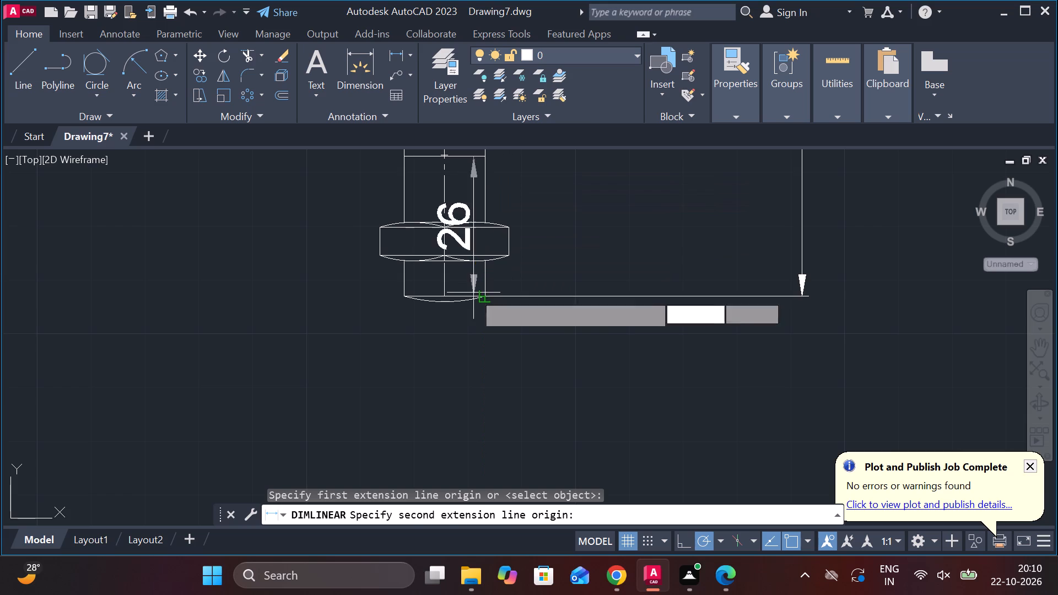
pyautogui.click(573, 274)
# Draw a vertical line over the shank's left edge from the offset line down to the top of the nut.
pyautogui.scroll(-1, 575, 279)
pyautogui.moveTo(578, 282); pyautogui.dragTo(612, 396, button='middle')
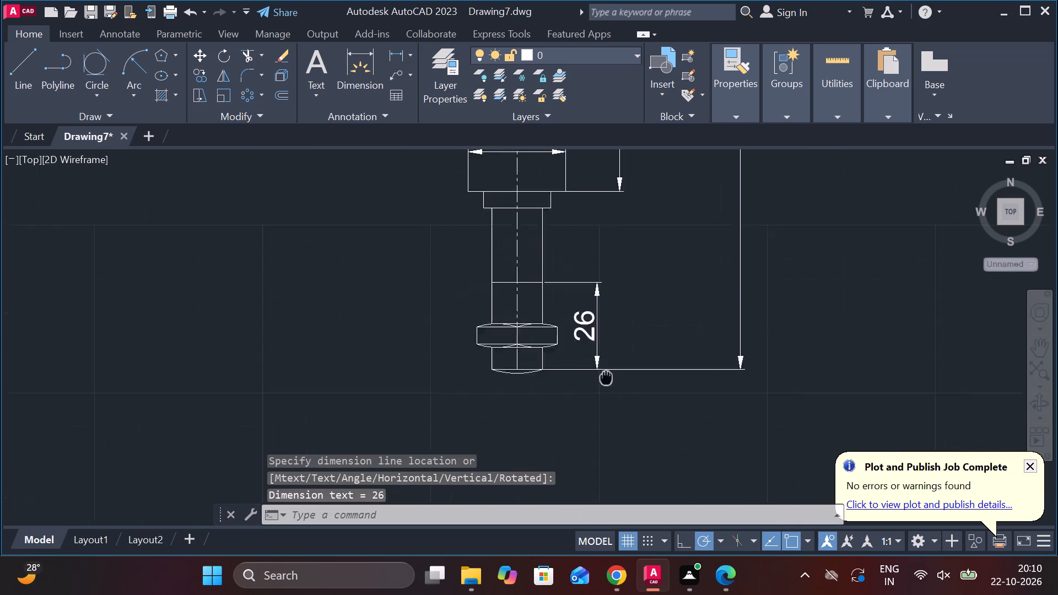
pyautogui.moveTo(612, 396); pyautogui.dragTo(612, 399, button='middle')
pyautogui.scroll(1, 469, 310)
pyautogui.press('Escape')
pyautogui.press('l')
pyautogui.press('Return')
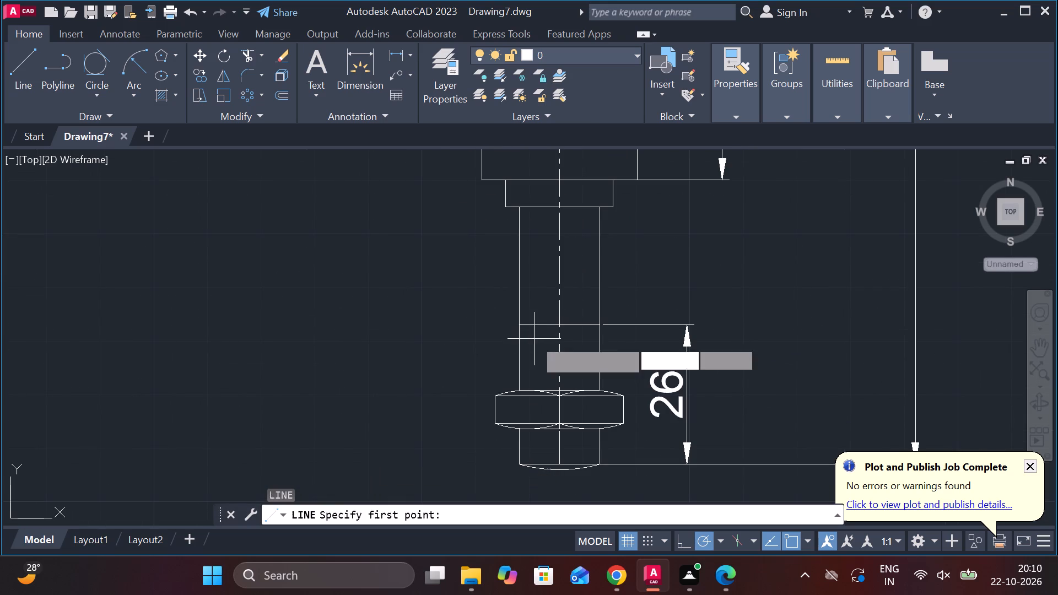
pyautogui.click(517, 329)
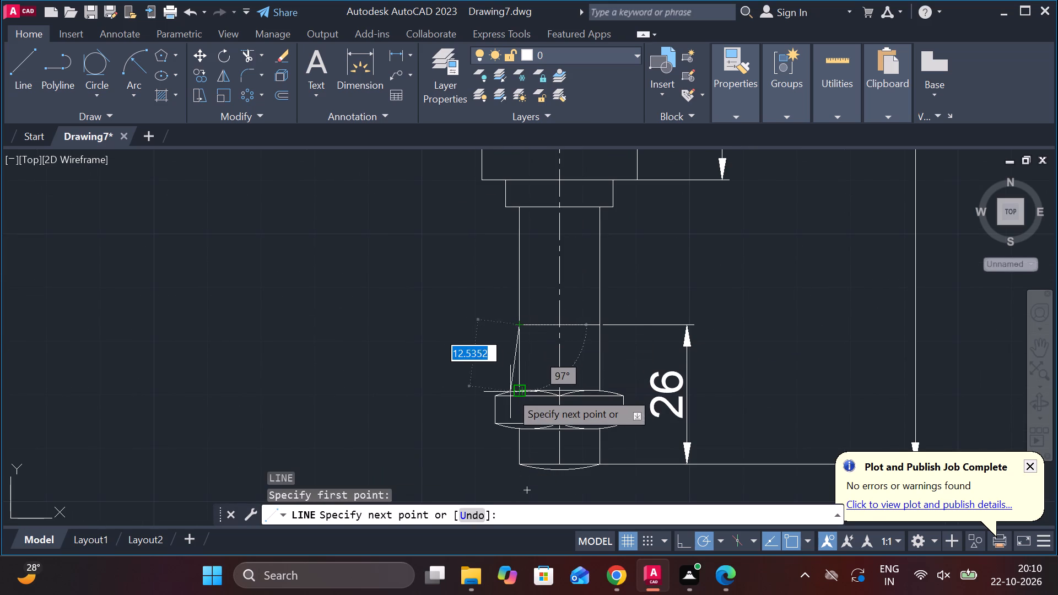
pyautogui.scroll(3, 530, 387)
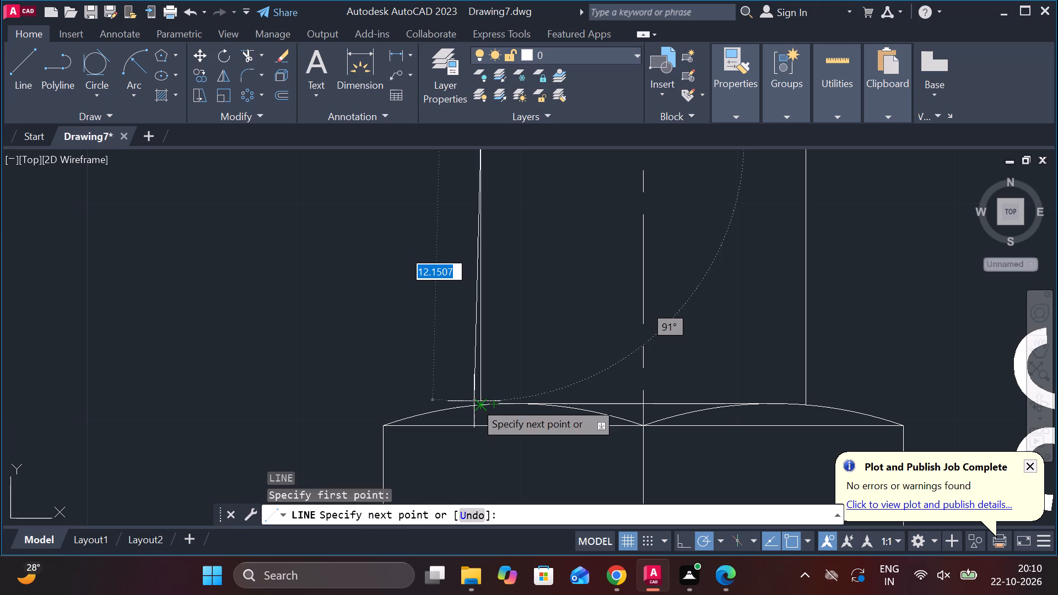
pyautogui.click(482, 404)
pyautogui.press('Escape')
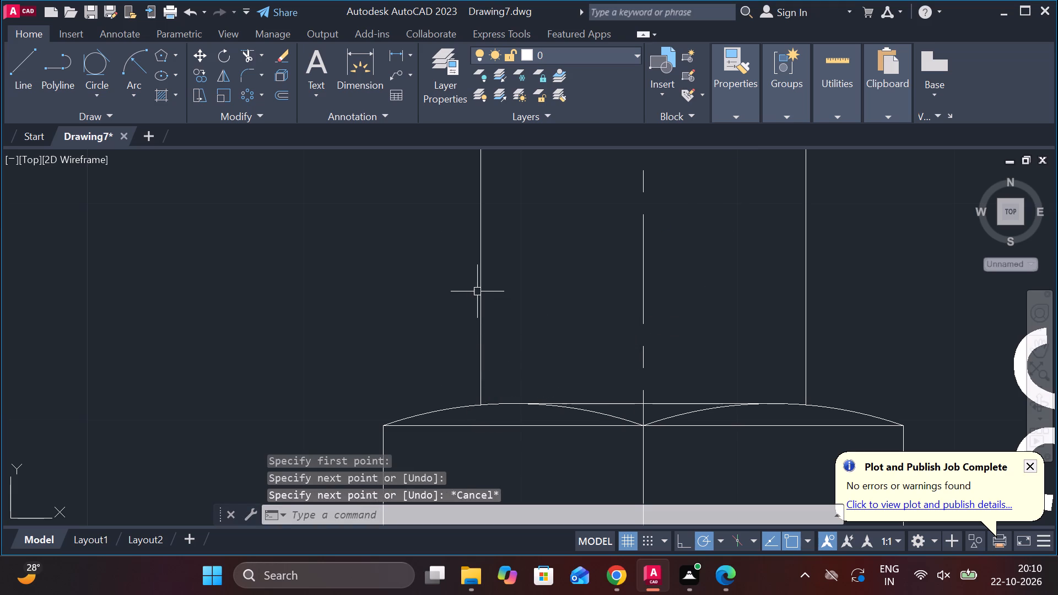
# Offset the new left-edge line inward by 1 to form the shank's inner thread line.
pyautogui.click(480, 291)
pyautogui.press('o')
pyautogui.press('Return')
pyautogui.press('Return')
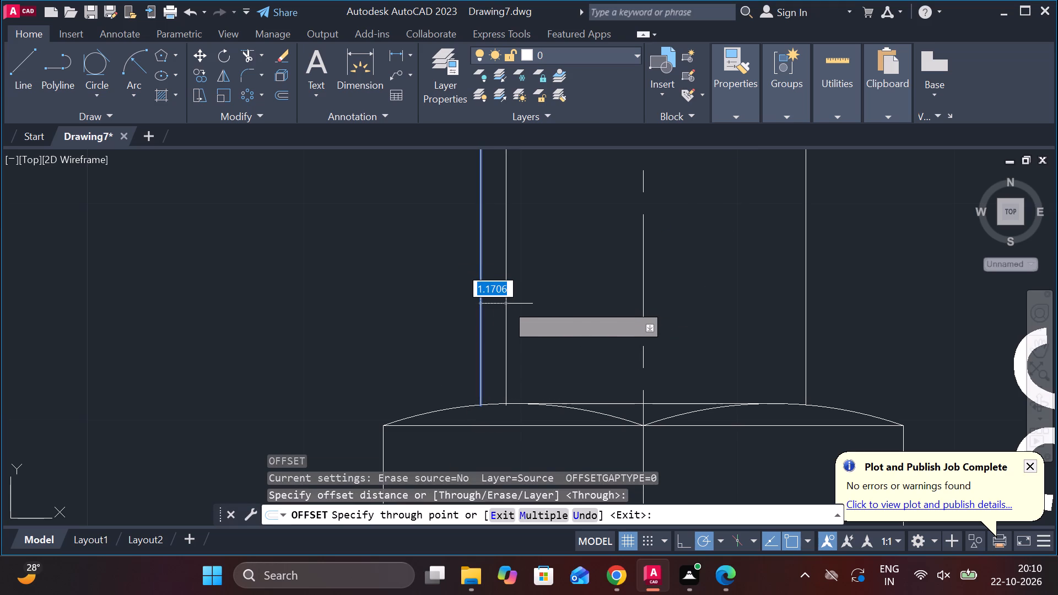
pyautogui.press('1')
pyautogui.press('Return')
pyautogui.scroll(-1, 506, 304)
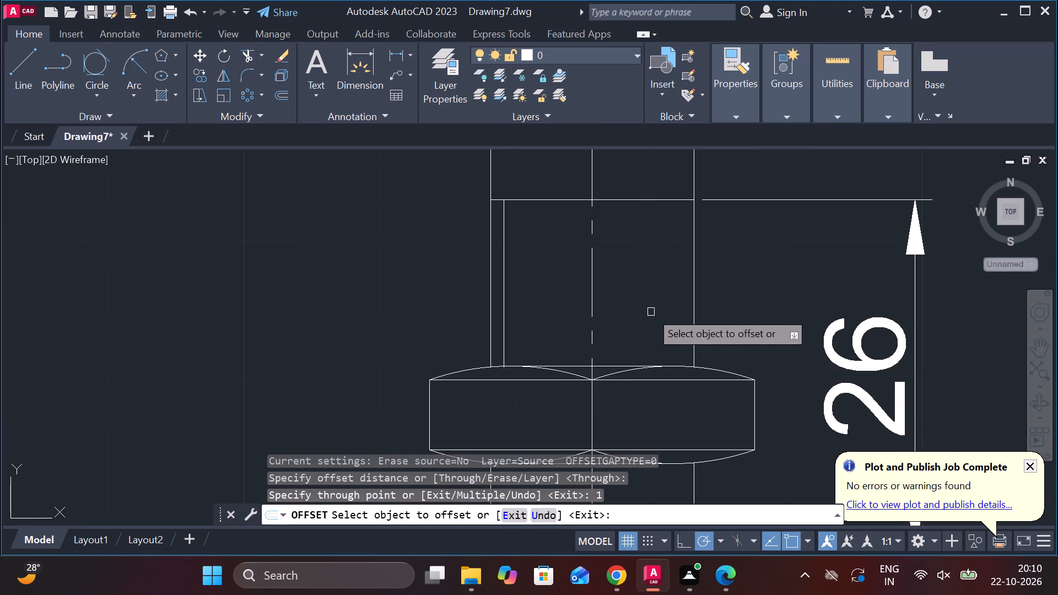
pyautogui.press('l')
pyautogui.press('Return')
pyautogui.press('Escape')
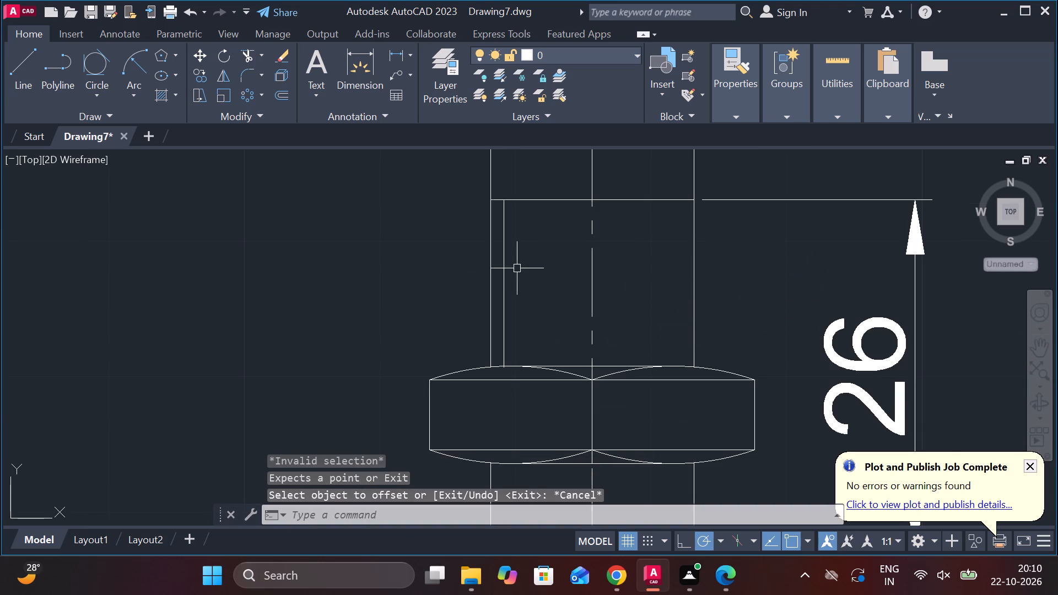
# Erase the source line that overlaps the shank's left edge above the nut.
pyautogui.click(495, 261)
pyautogui.press('Escape')
pyautogui.click(488, 268)
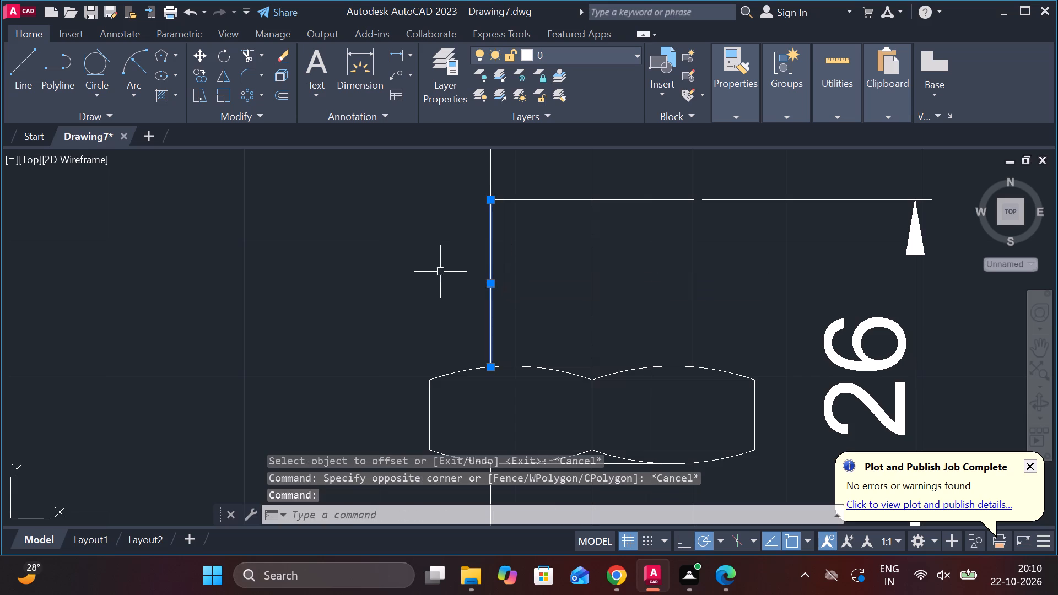
pyautogui.write('e')
pyautogui.press('space')
# Mirror the inner thread line about the shank's centerline, keeping the original.
pyautogui.click(506, 273)
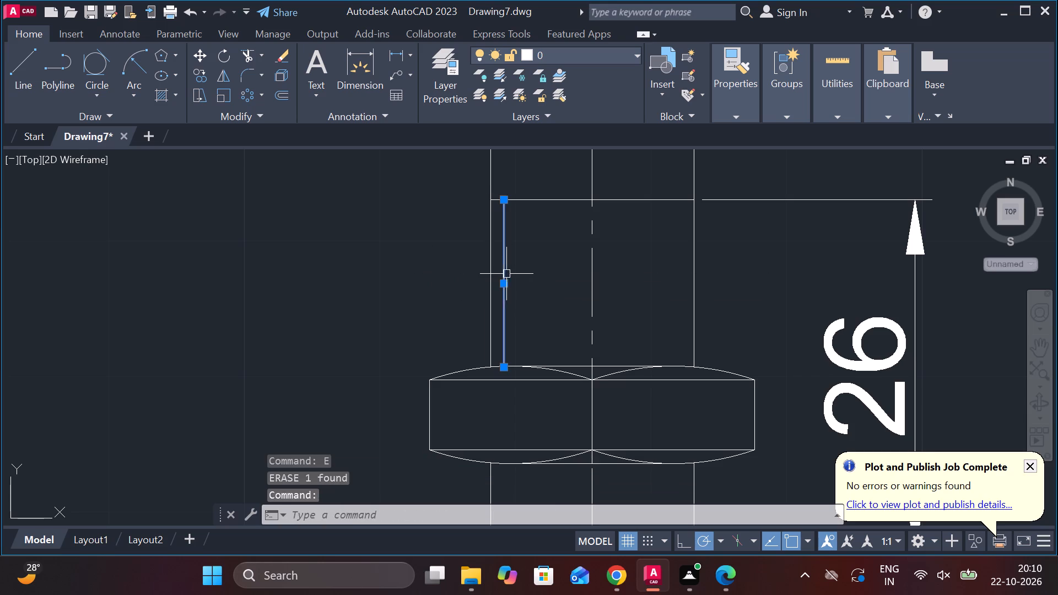
pyautogui.write('mi')
pyautogui.press('Return')
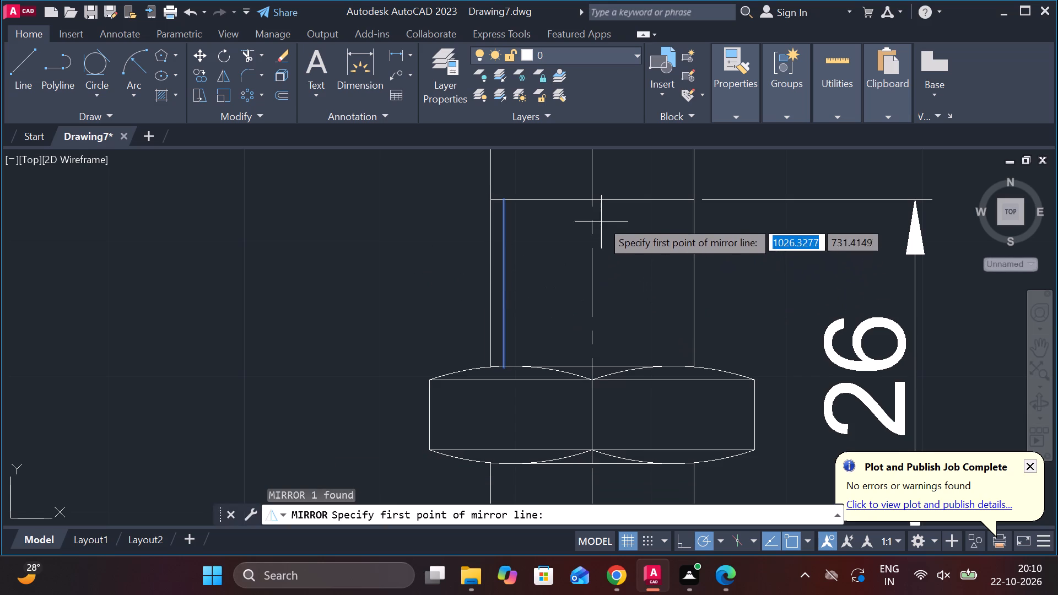
pyautogui.click(595, 203)
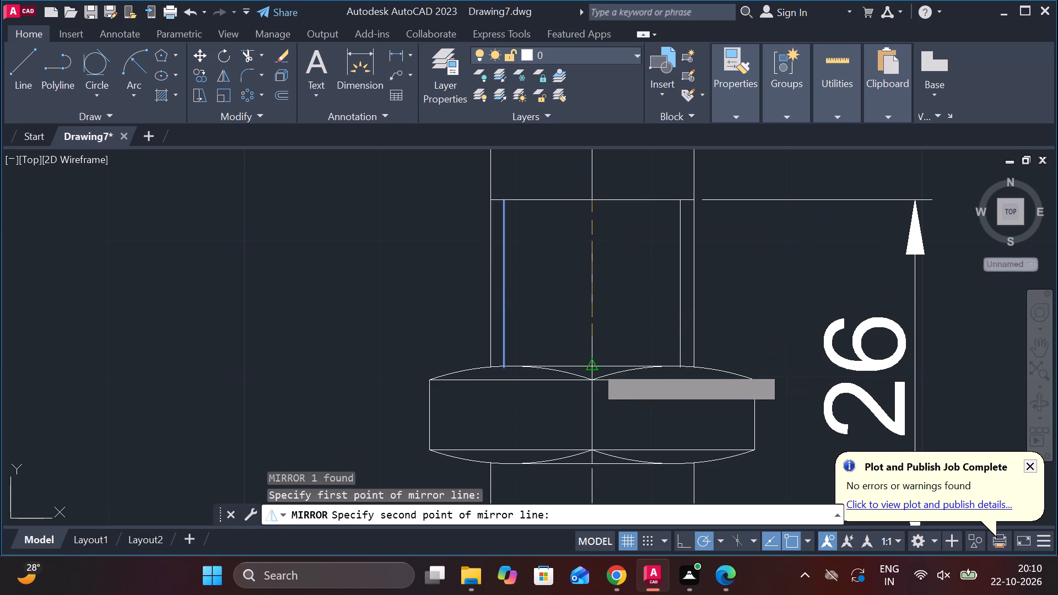
pyautogui.click(595, 366)
pyautogui.moveTo(639, 432); pyautogui.dragTo(595, 366)
pyautogui.press('Escape')
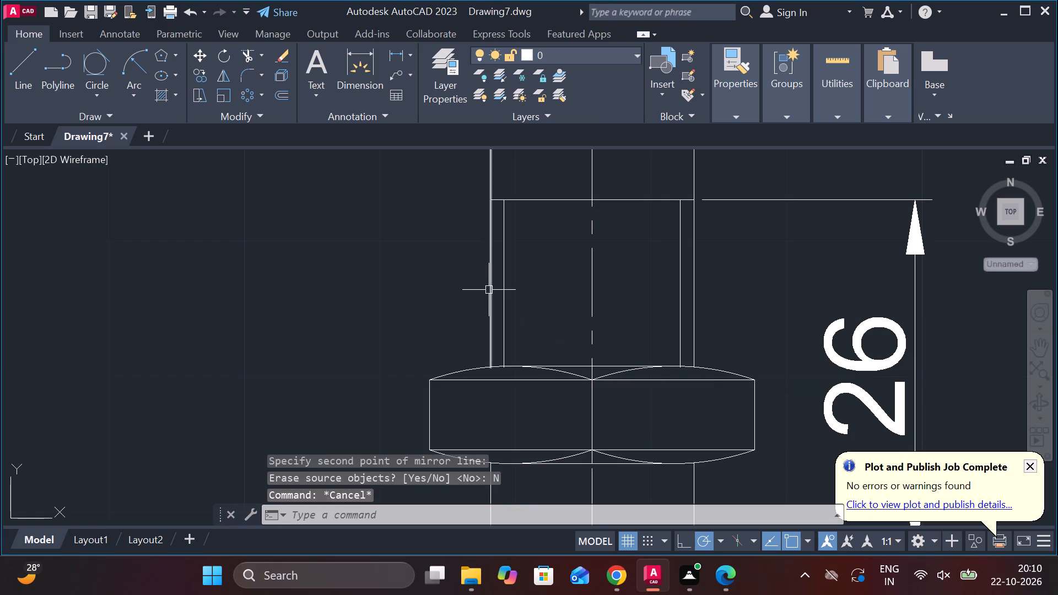
# Set the linetype of both inner thread lines on the shank to DASHED.
pyautogui.click(506, 289)
pyautogui.click(680, 284)
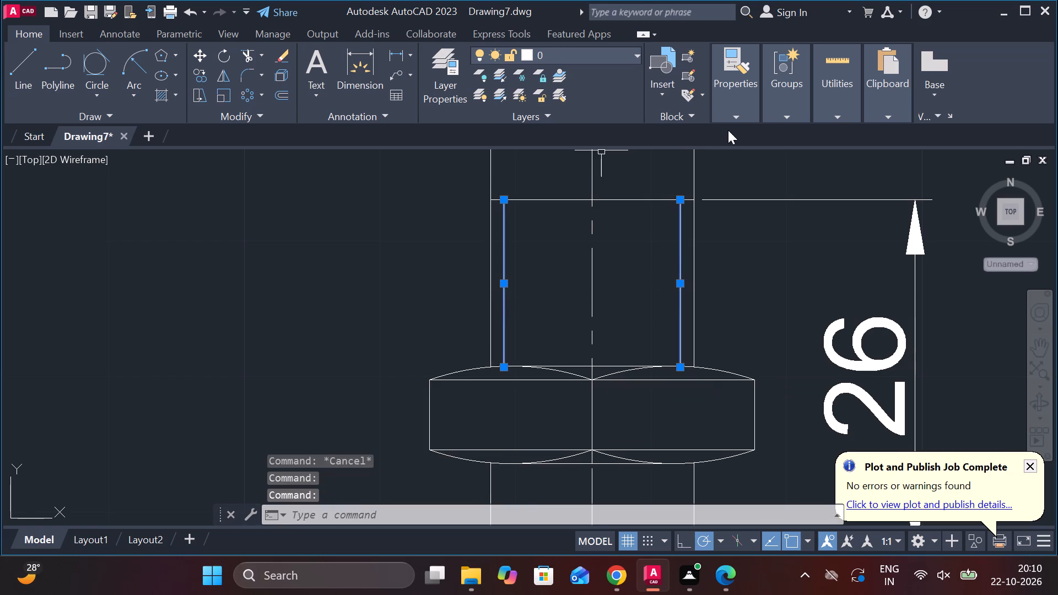
pyautogui.click(731, 112)
pyautogui.click(870, 170)
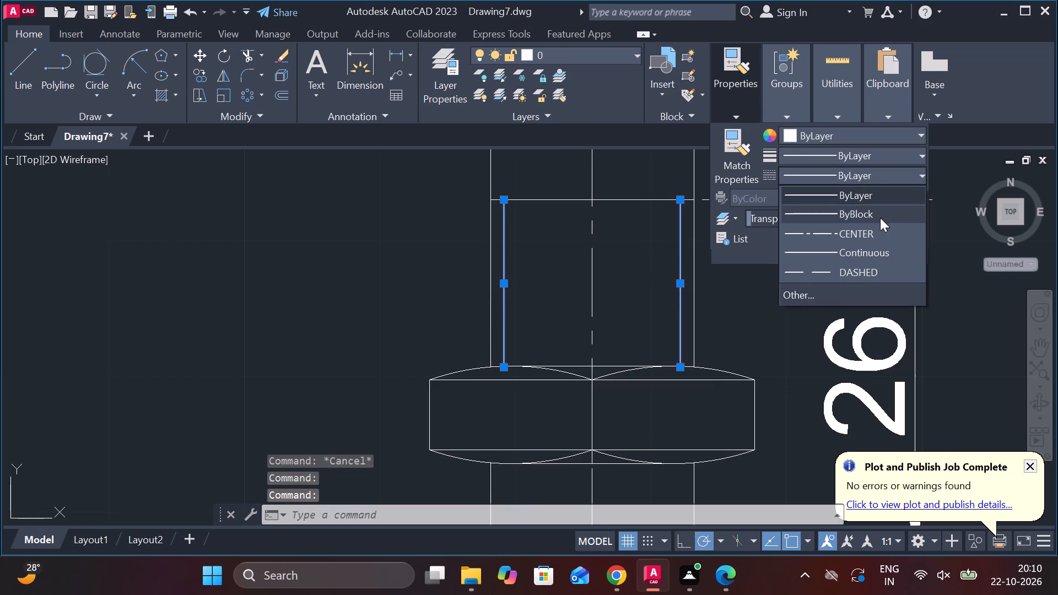
pyautogui.click(841, 277)
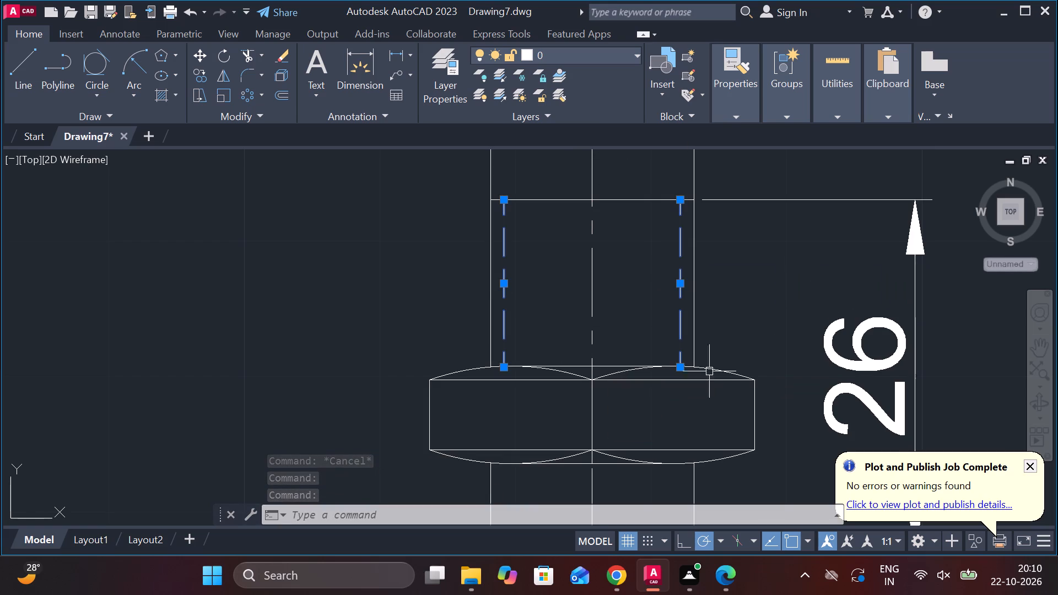
pyautogui.press('Escape')
# Draw a 178 vertical line left of the slotted body, level with the part's rounded top and shank bottom.
pyautogui.scroll(-3, 679, 387)
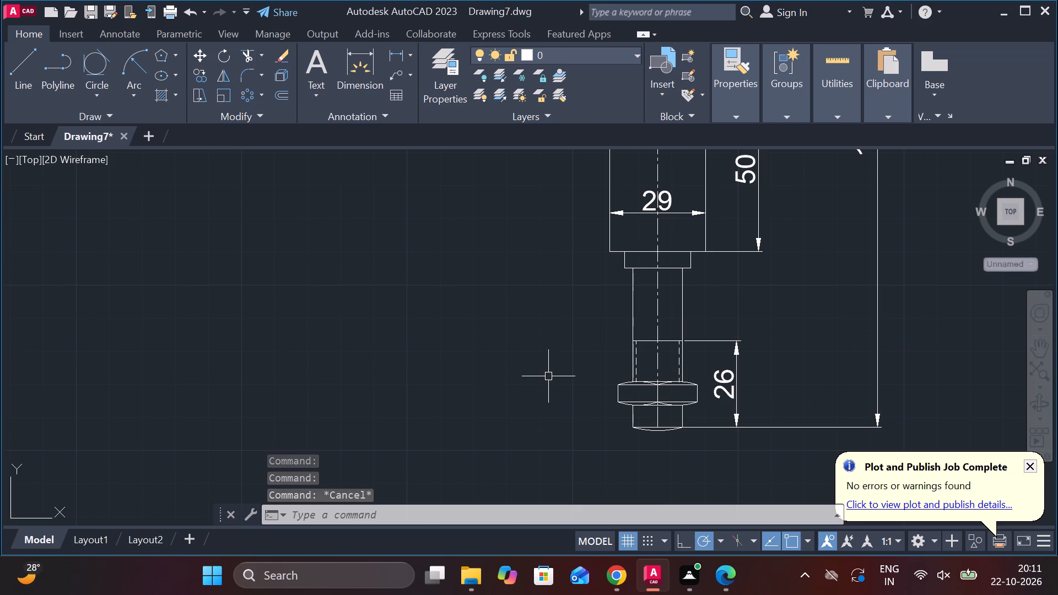
pyautogui.moveTo(549, 375); pyautogui.dragTo(582, 489, button='middle')
pyautogui.scroll(-1, 568, 404)
pyautogui.press('l')
pyautogui.press('Return')
pyautogui.moveTo(568, 393); pyautogui.dragTo(573, 442, button='middle')
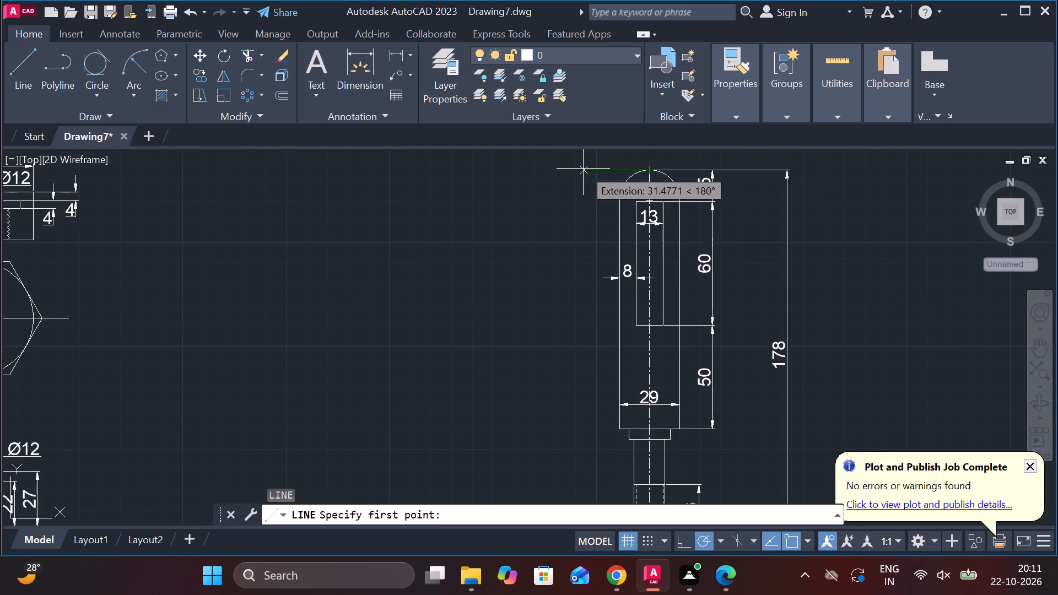
pyautogui.click(558, 169)
pyautogui.moveTo(557, 304); pyautogui.dragTo(530, 220, button='middle')
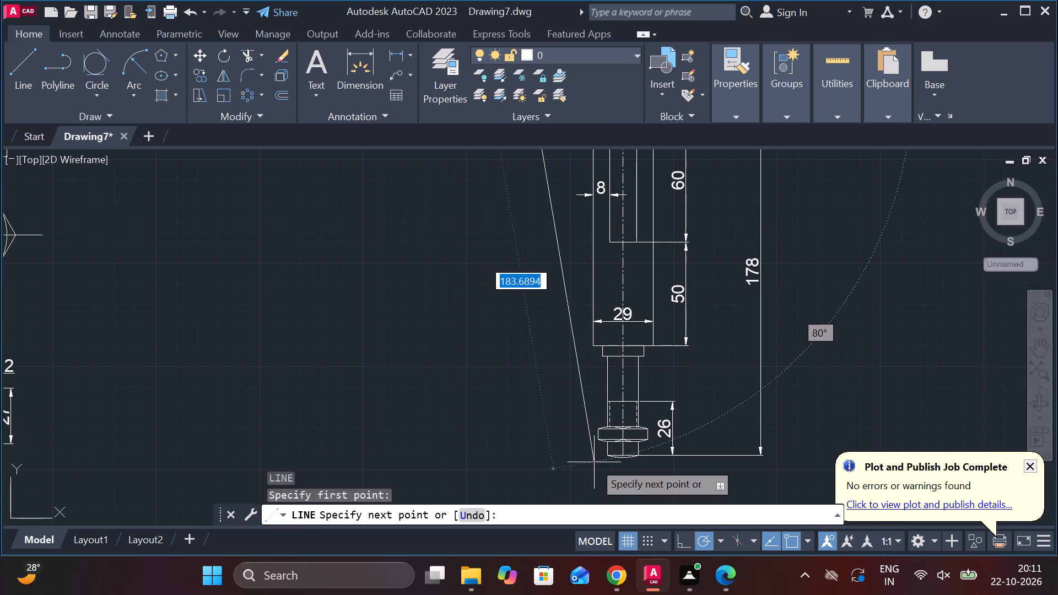
pyautogui.click(538, 451)
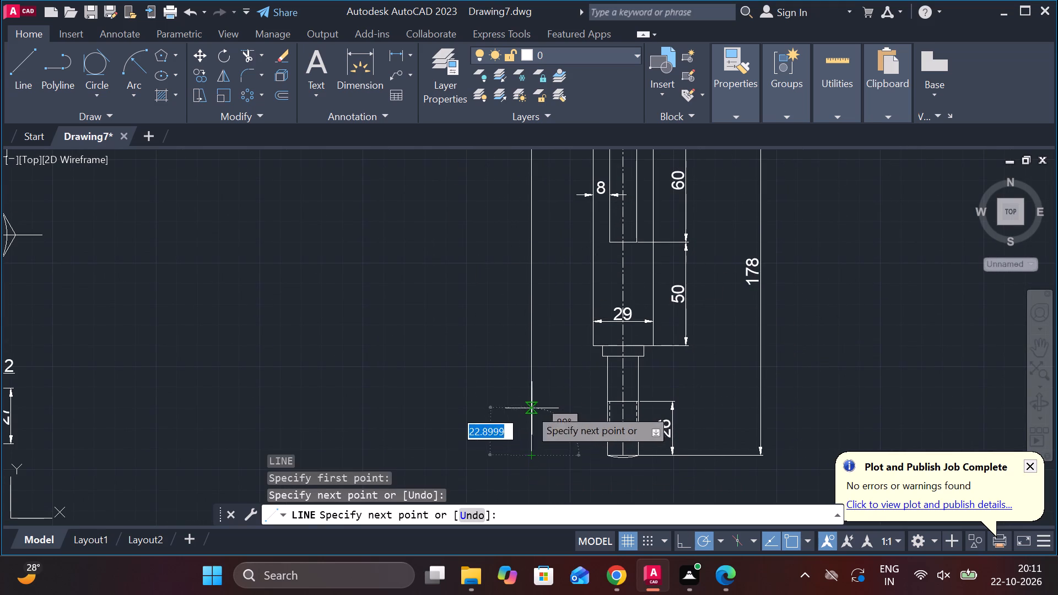
pyautogui.press('Escape')
# Draw the side-view body outline from the vertical line's top: 18 left, 125 down level with the body's lower edge, and back to the line.
pyautogui.moveTo(460, 336); pyautogui.dragTo(474, 341, button='middle')
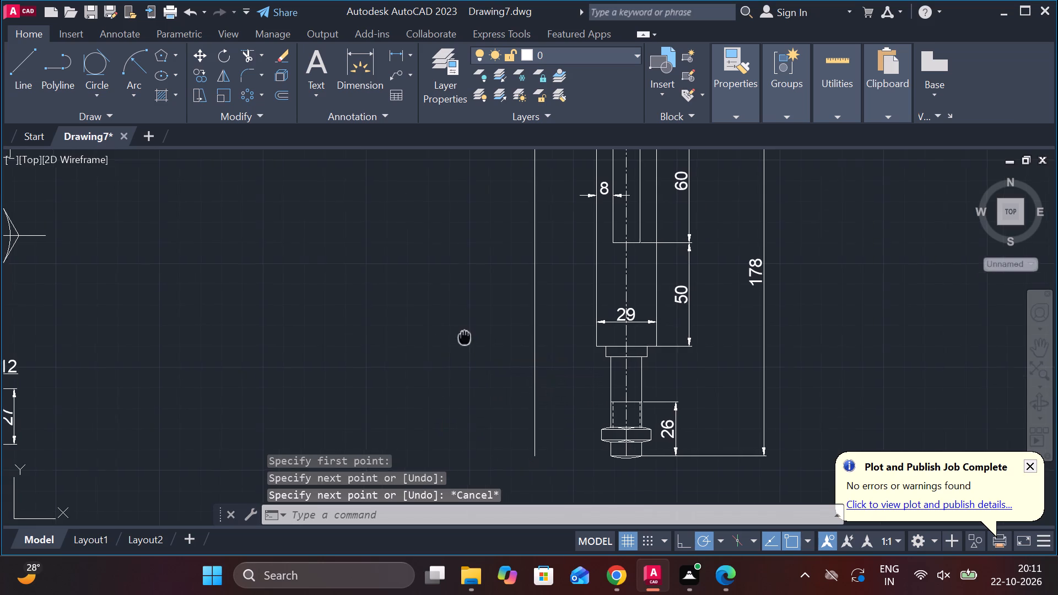
pyautogui.moveTo(474, 341); pyautogui.dragTo(493, 426, button='middle')
pyautogui.moveTo(516, 352); pyautogui.dragTo(518, 393, button='middle')
pyautogui.press('l')
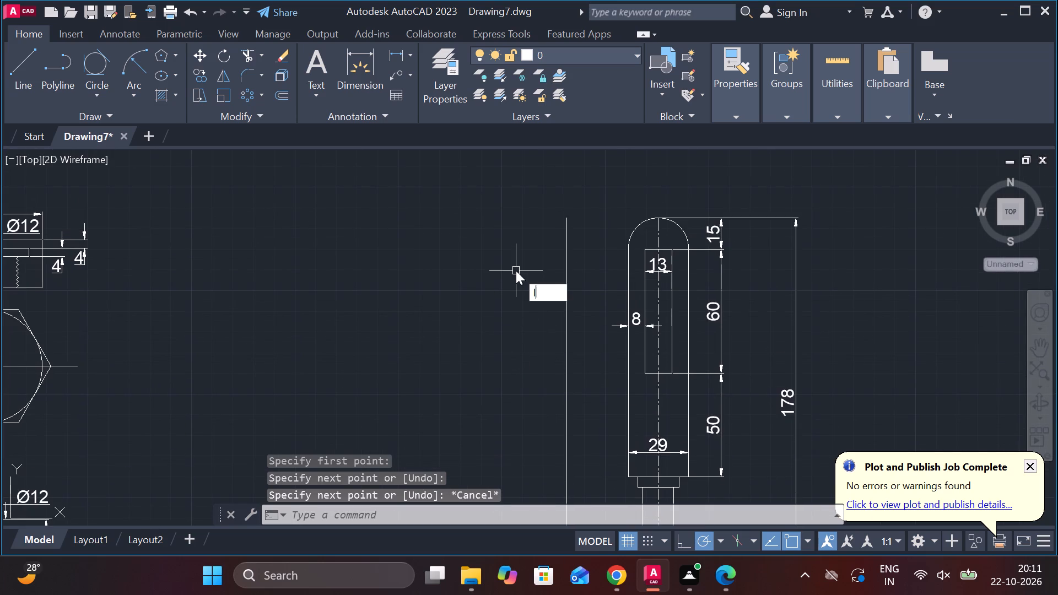
pyautogui.press('Return')
pyautogui.click(561, 216)
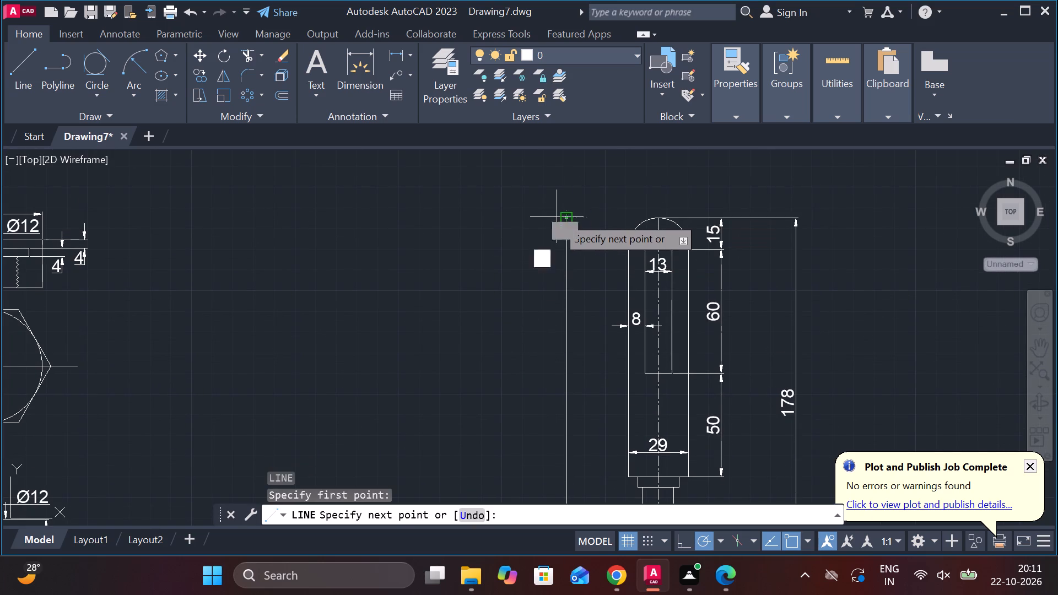
pyautogui.write('18')
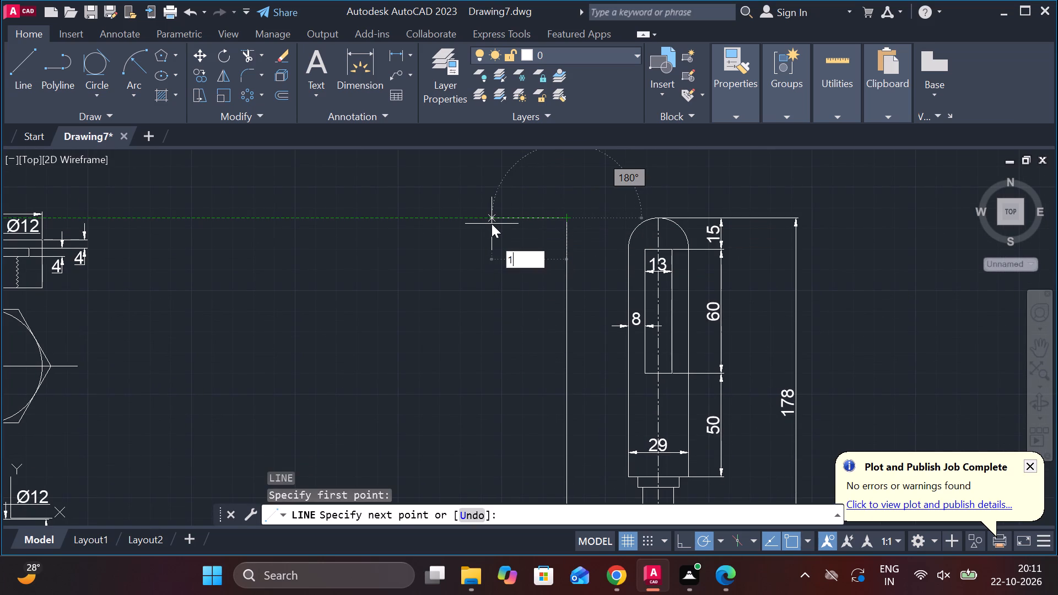
pyautogui.press('Return')
pyautogui.moveTo(509, 320); pyautogui.dragTo(505, 259, button='middle')
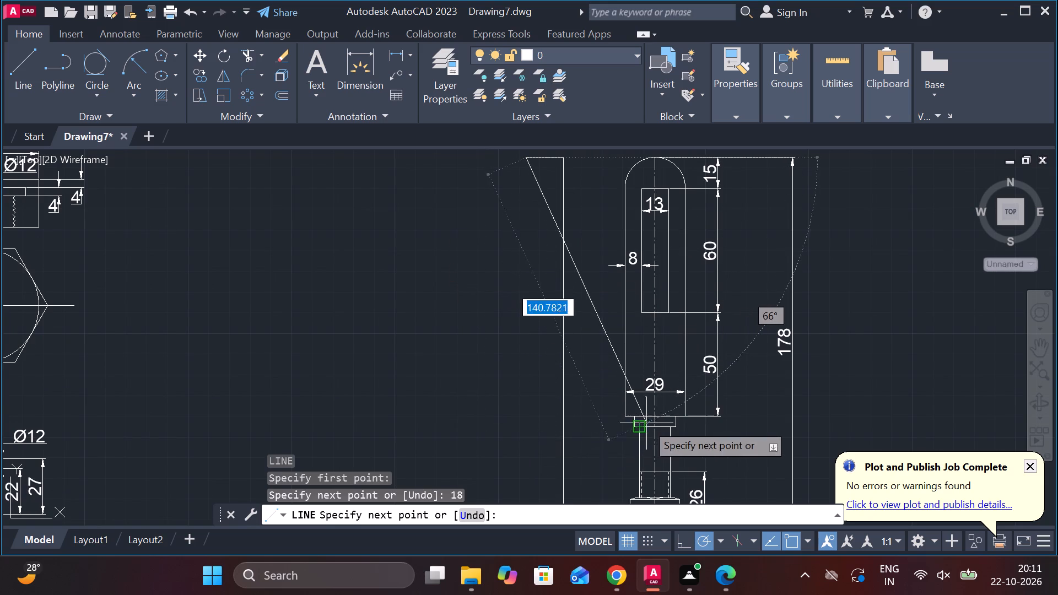
pyautogui.scroll(1, 531, 442)
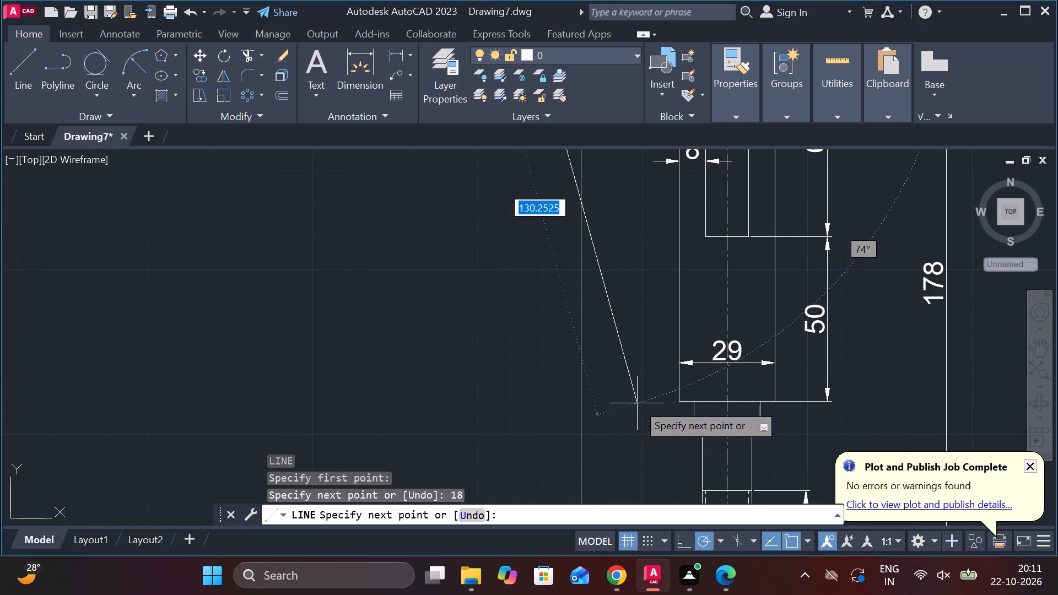
pyautogui.click(512, 399)
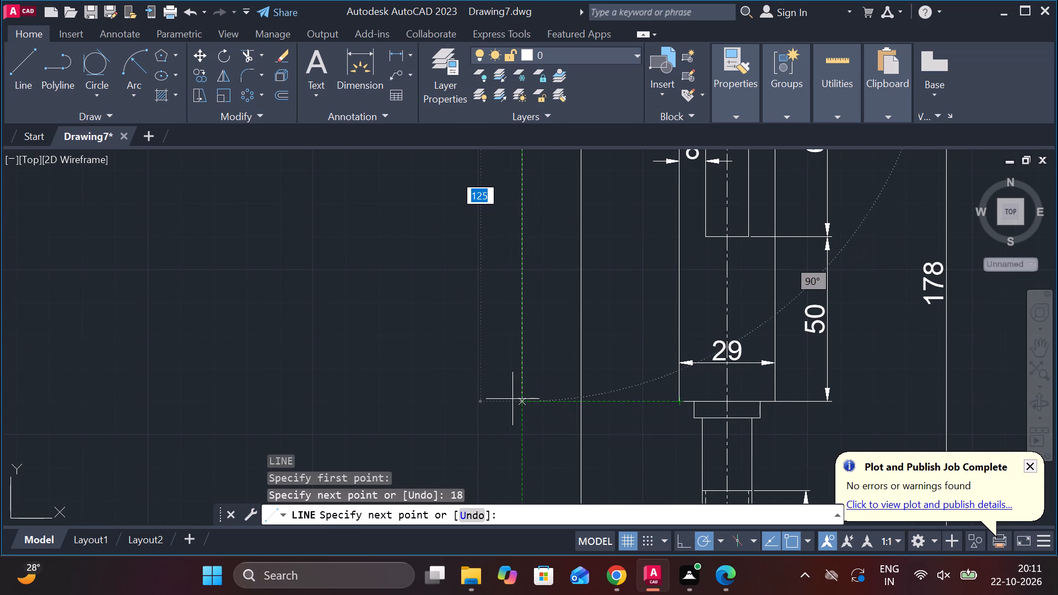
pyautogui.click(585, 399)
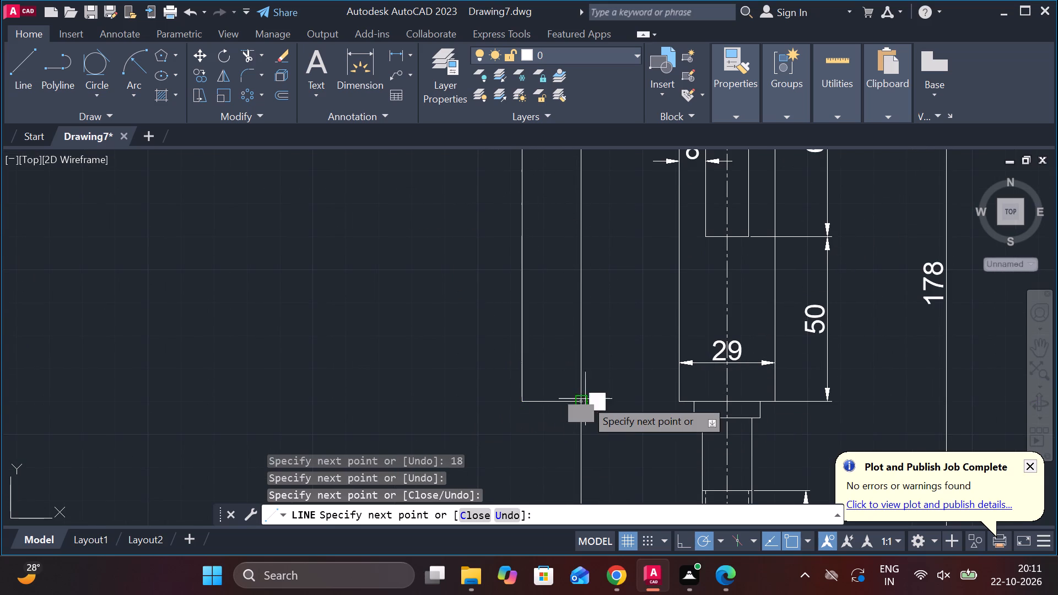
pyautogui.moveTo(595, 400); pyautogui.dragTo(586, 372, button='middle')
pyautogui.press('Escape')
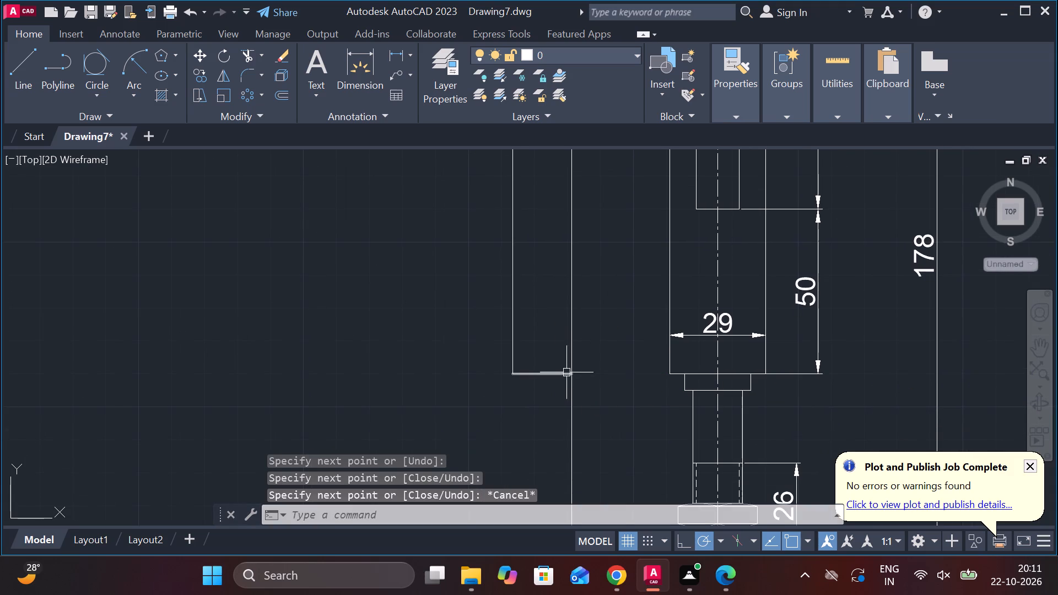
# Draw the side-view collar from the body's lower-left corner: 3.5 left, 5 down, 25 right, 5 up, and back to the vertical line.
pyautogui.press('l')
pyautogui.press('Return')
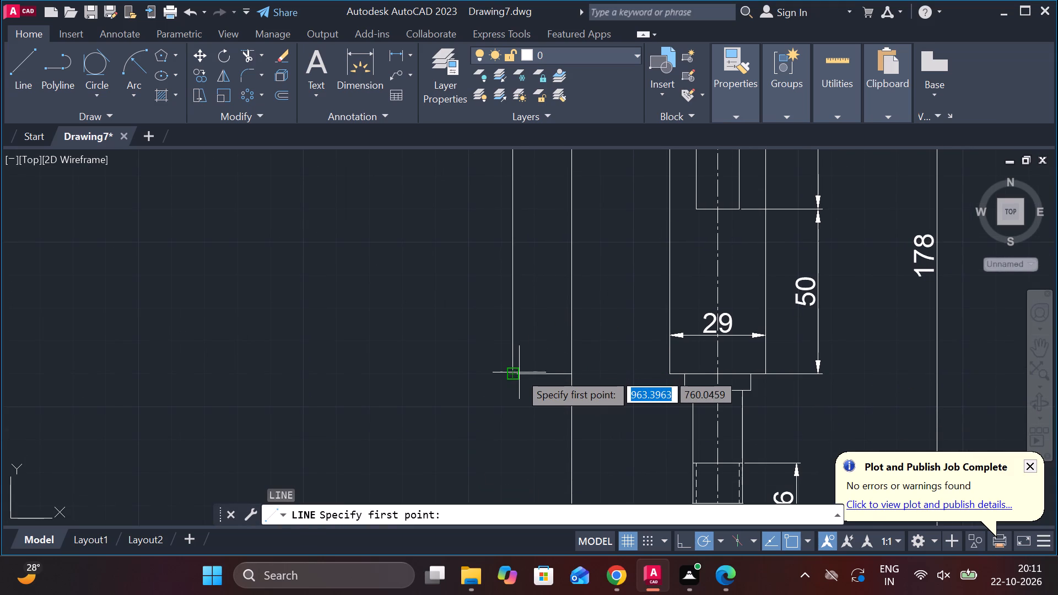
pyautogui.click(514, 375)
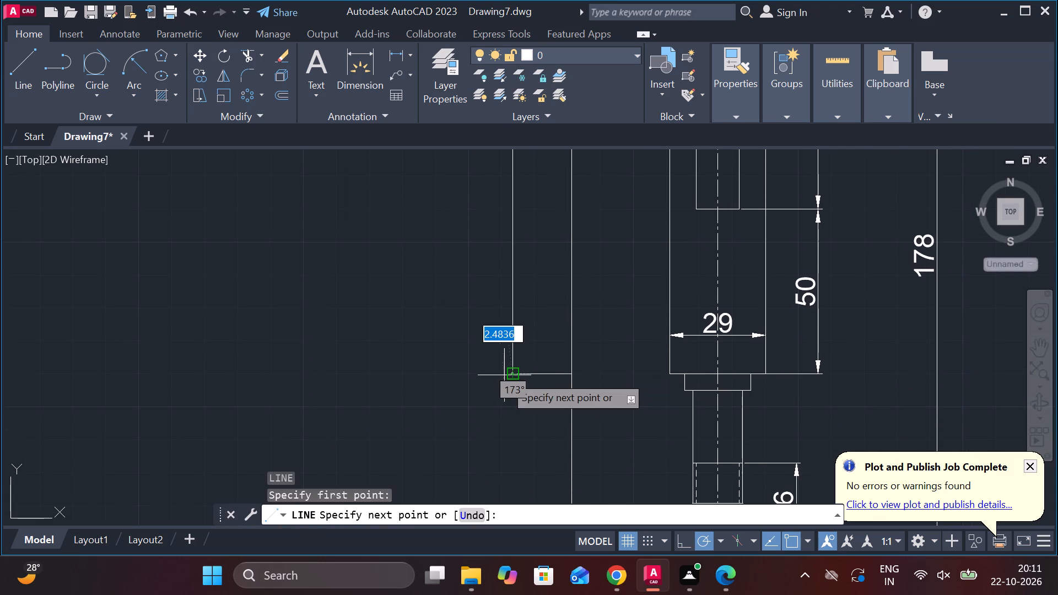
pyautogui.write('3.5')
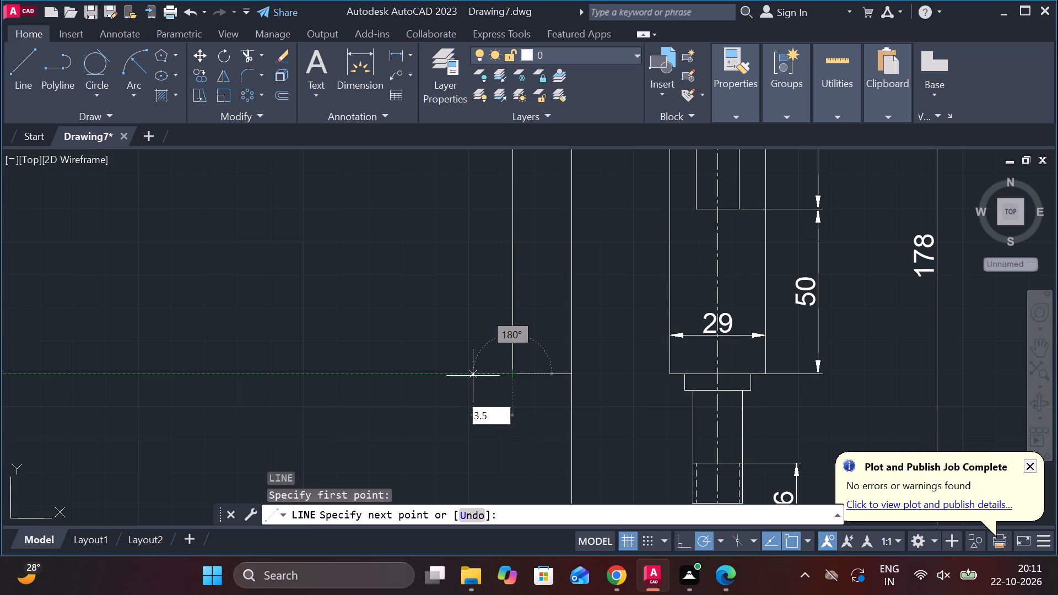
pyautogui.press('Return')
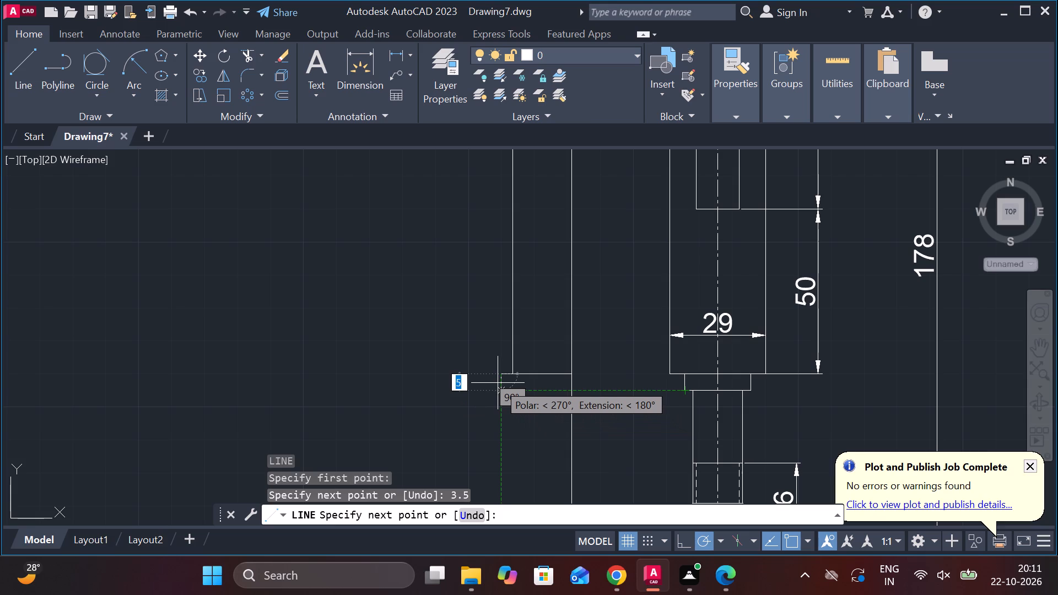
pyautogui.press('5')
pyautogui.press('Return')
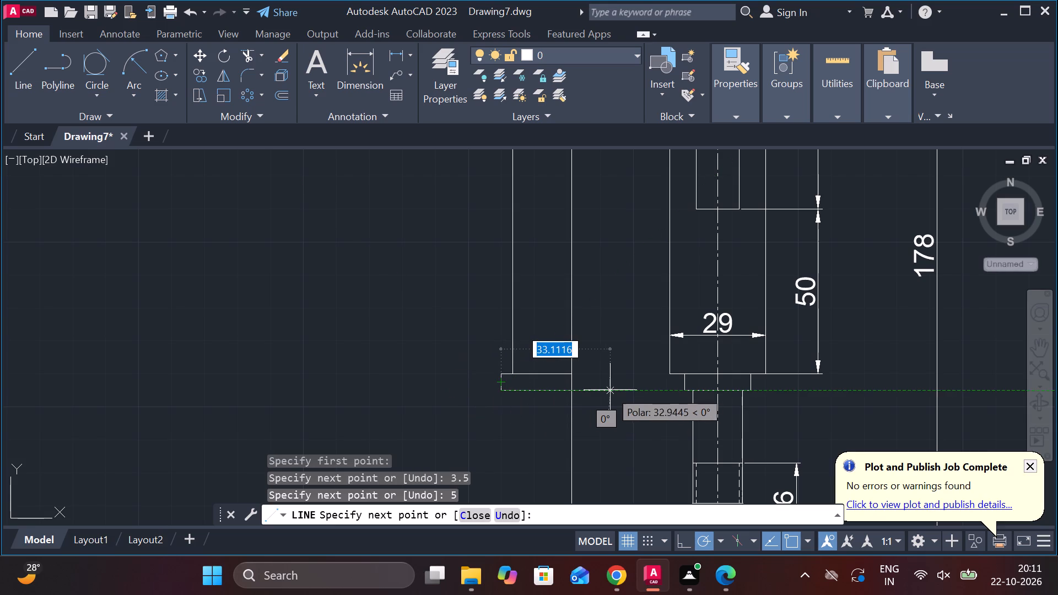
pyautogui.write('25')
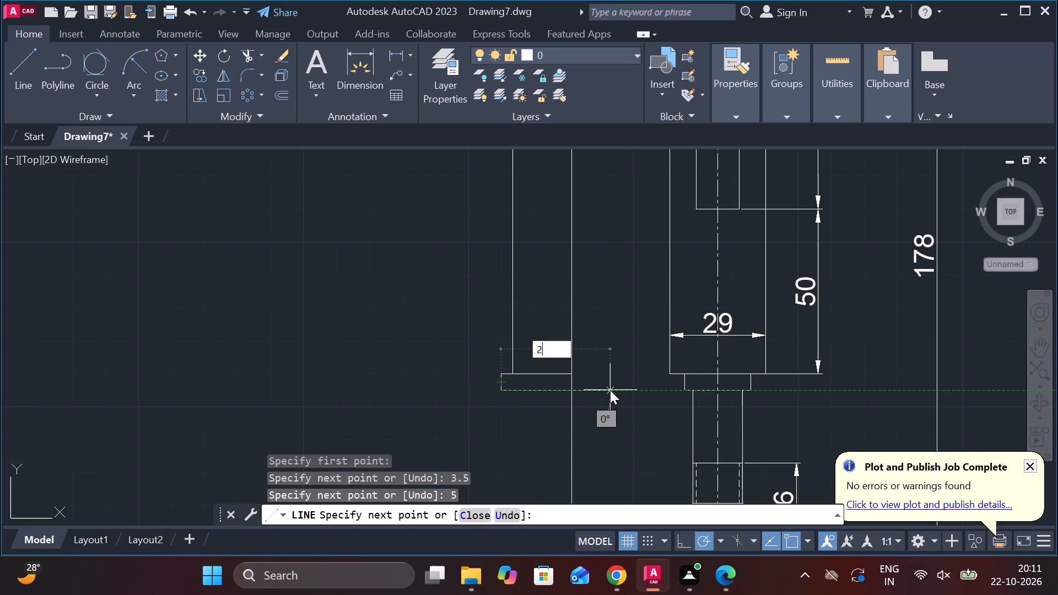
pyautogui.press('space')
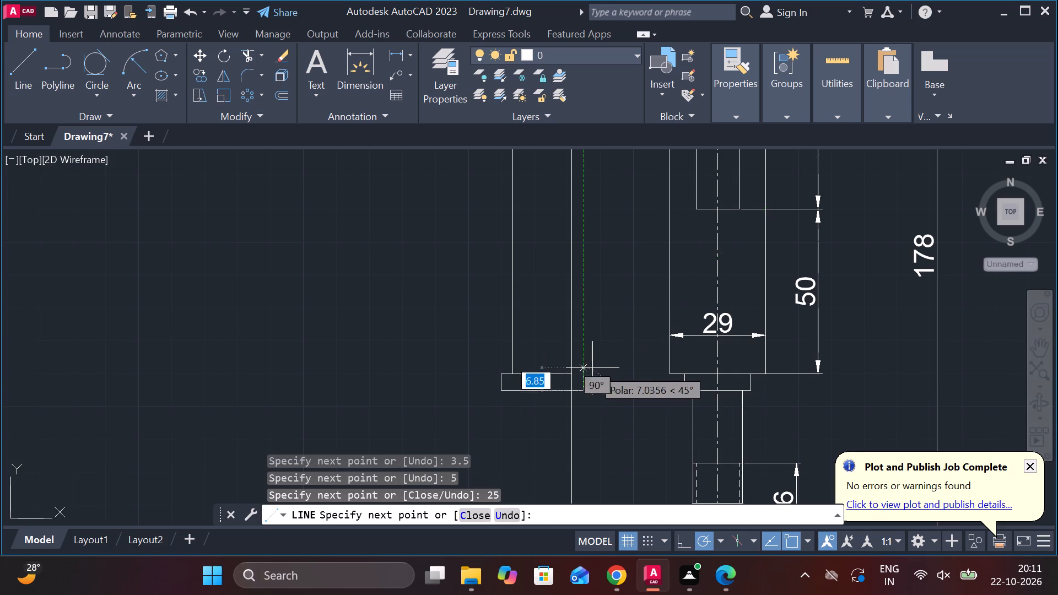
pyautogui.scroll(2, 582, 372)
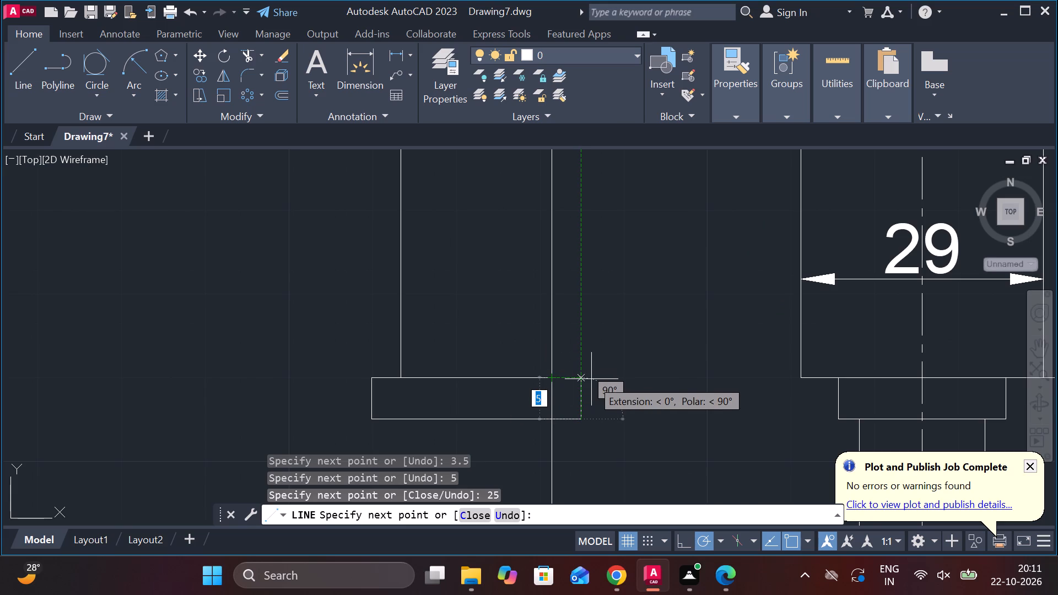
pyautogui.write('5')
pyautogui.press('space')
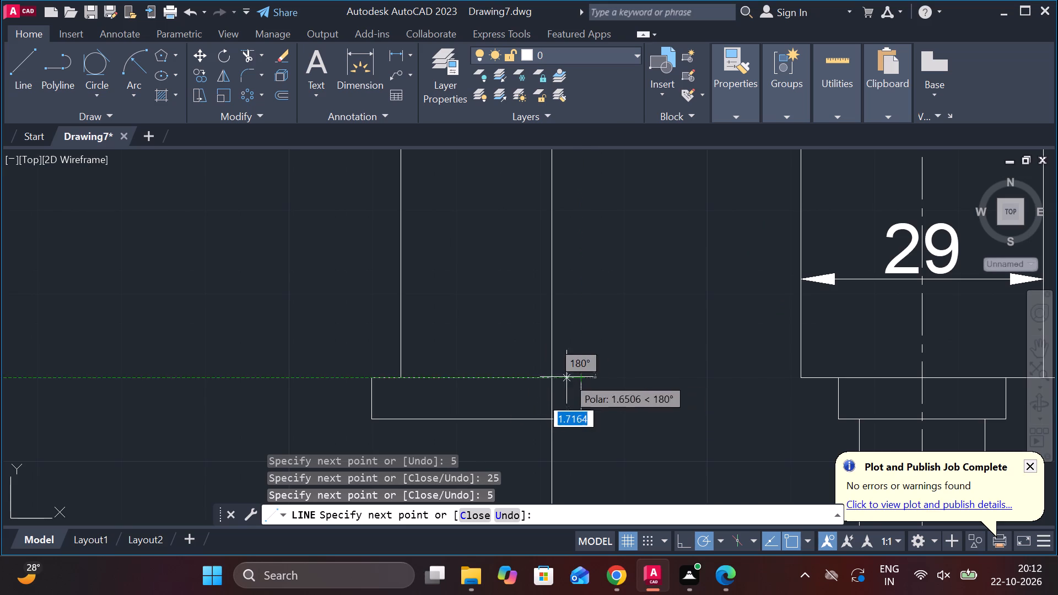
pyautogui.click(559, 377)
pyautogui.press('`')
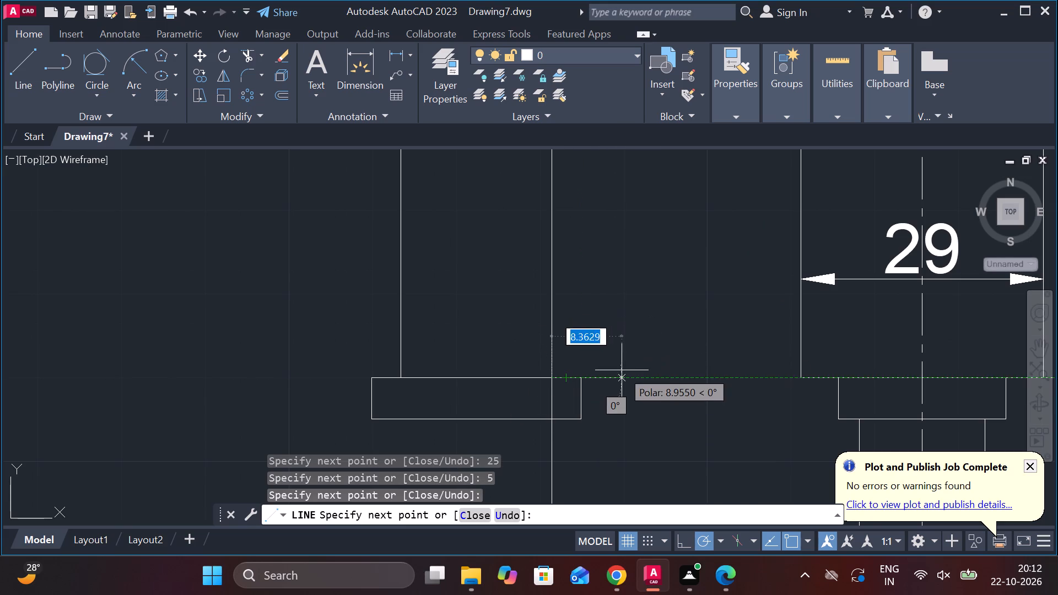
pyautogui.press('Escape')
# Draw a horizontal line leftward from the lower end of the side view's 178 vertical line, extending past the body's width.
pyautogui.scroll(-2, 622, 374)
pyautogui.moveTo(627, 387); pyautogui.dragTo(602, 271, button='middle')
pyautogui.scroll(-1, 606, 306)
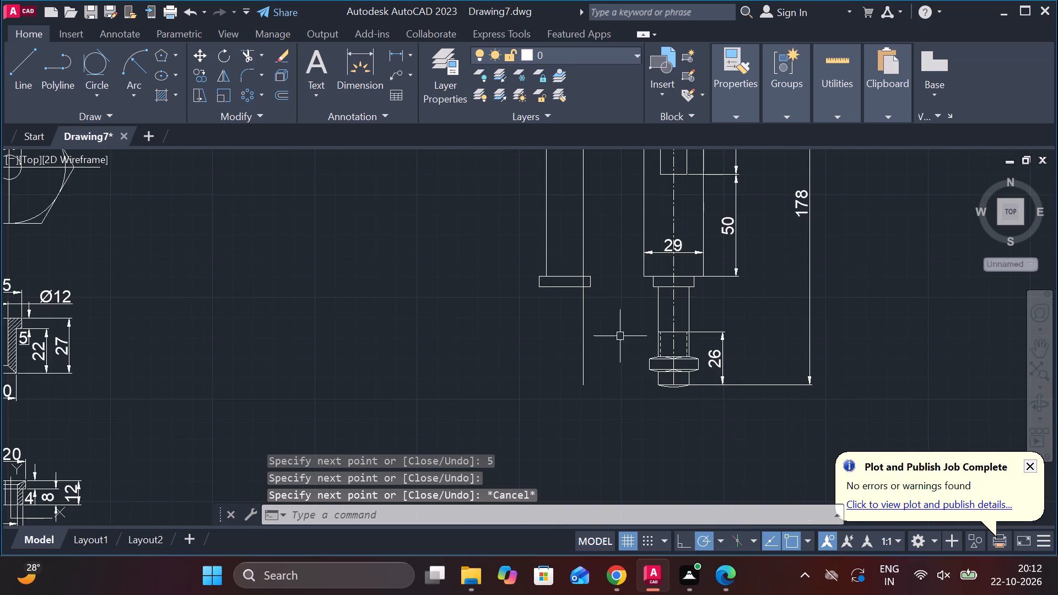
pyautogui.press('l')
pyautogui.press('Return')
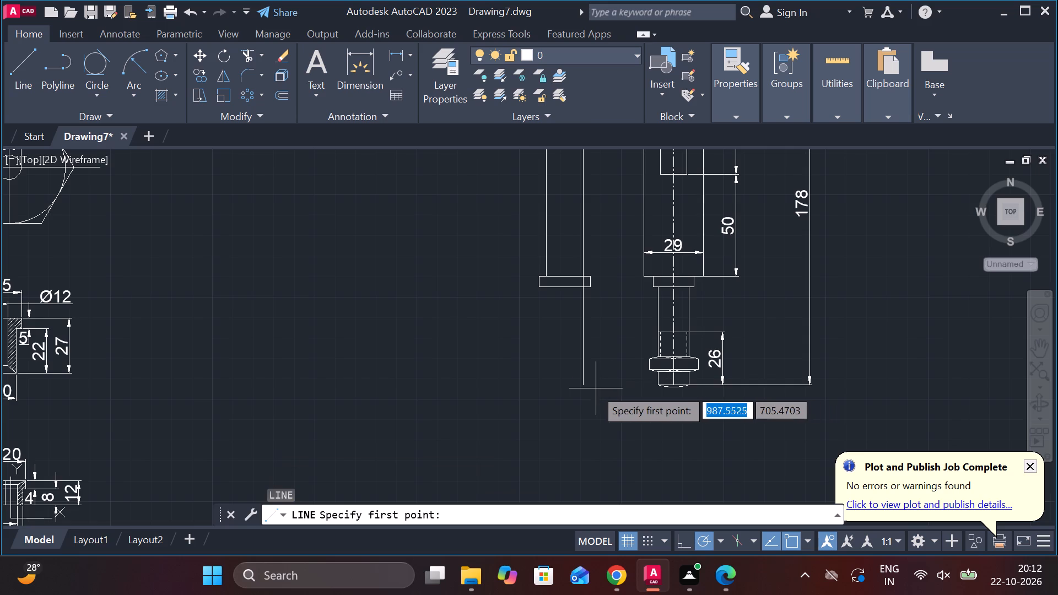
pyautogui.click(591, 388)
pyautogui.click(521, 385)
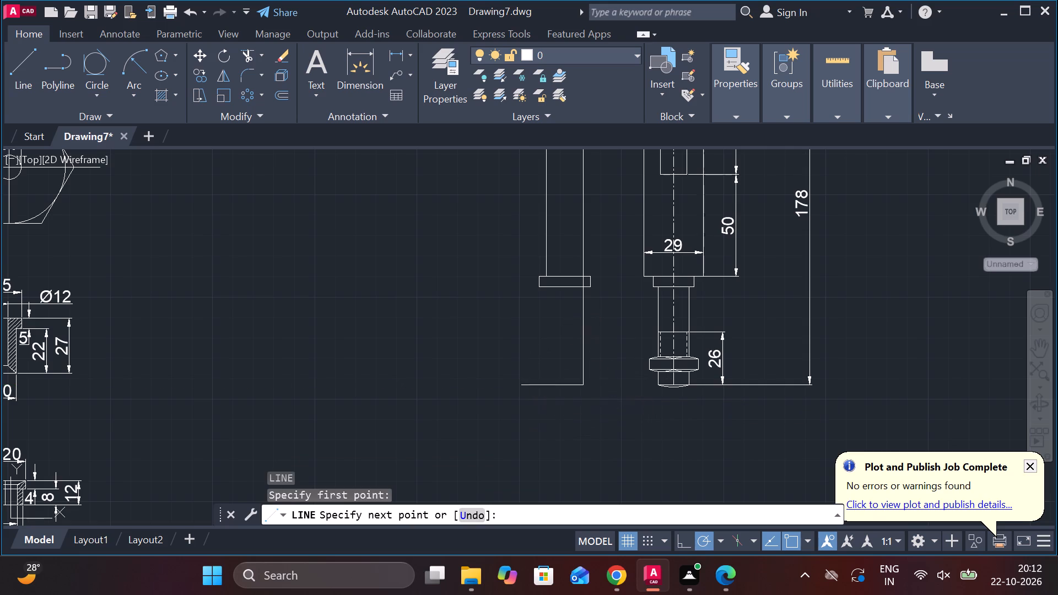
pyautogui.press('Escape')
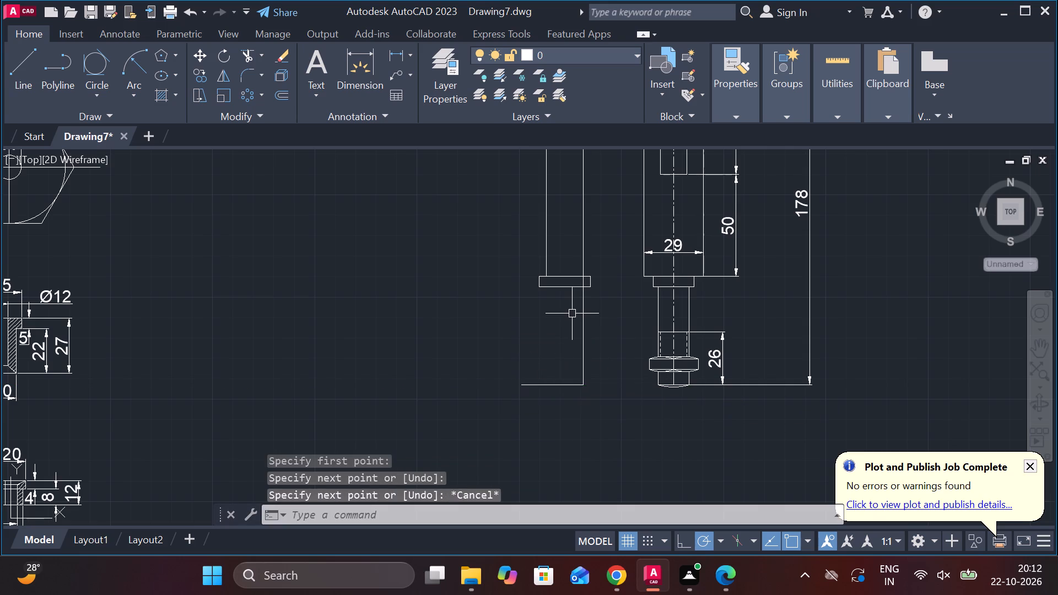
# Draw the side-view shank's left edge from the collar's lower edge, nearly in line with the body's left edge, down past the bottom line.
pyautogui.press('l')
pyautogui.press('Return')
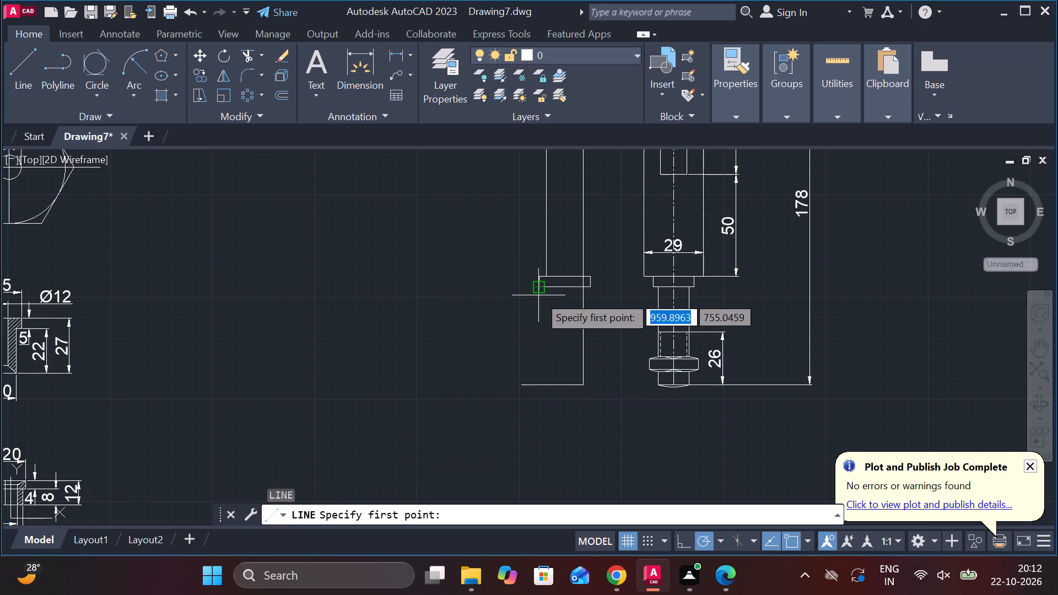
pyautogui.scroll(2, 547, 272)
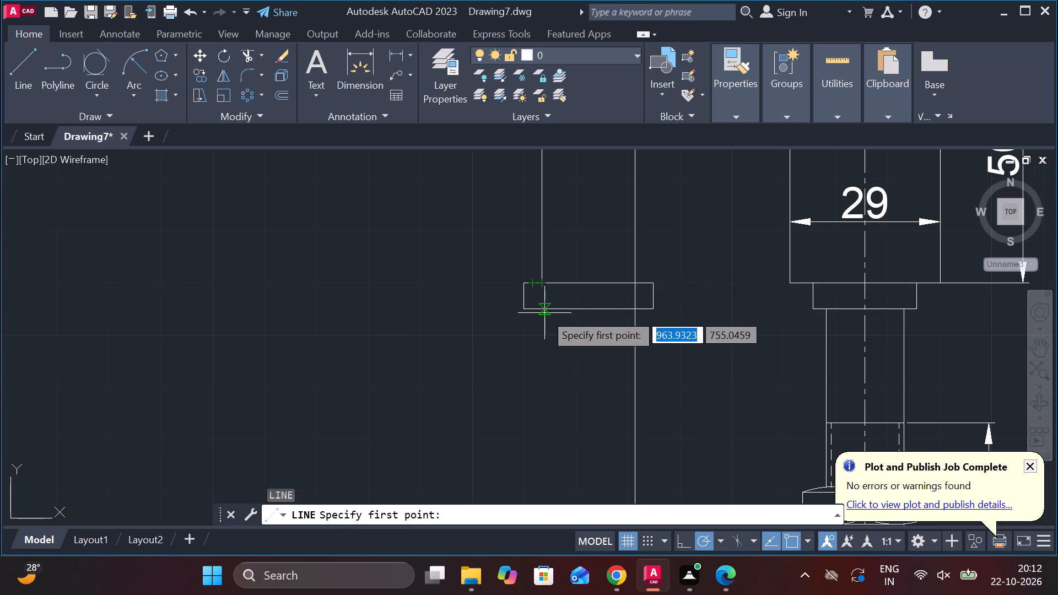
pyautogui.scroll(1, 542, 290)
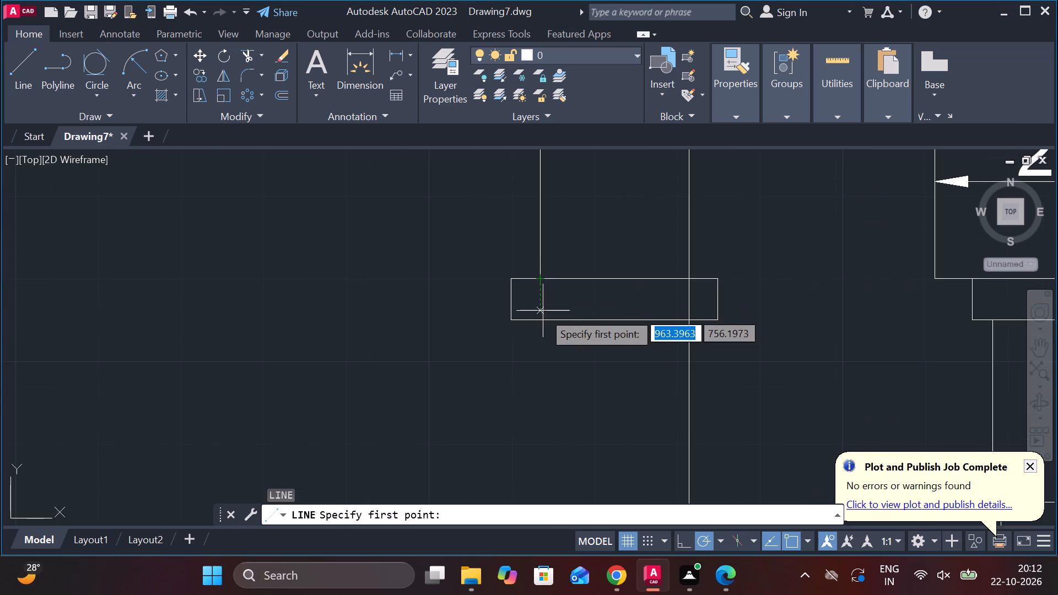
pyautogui.click(543, 313)
pyautogui.scroll(-1, 541, 378)
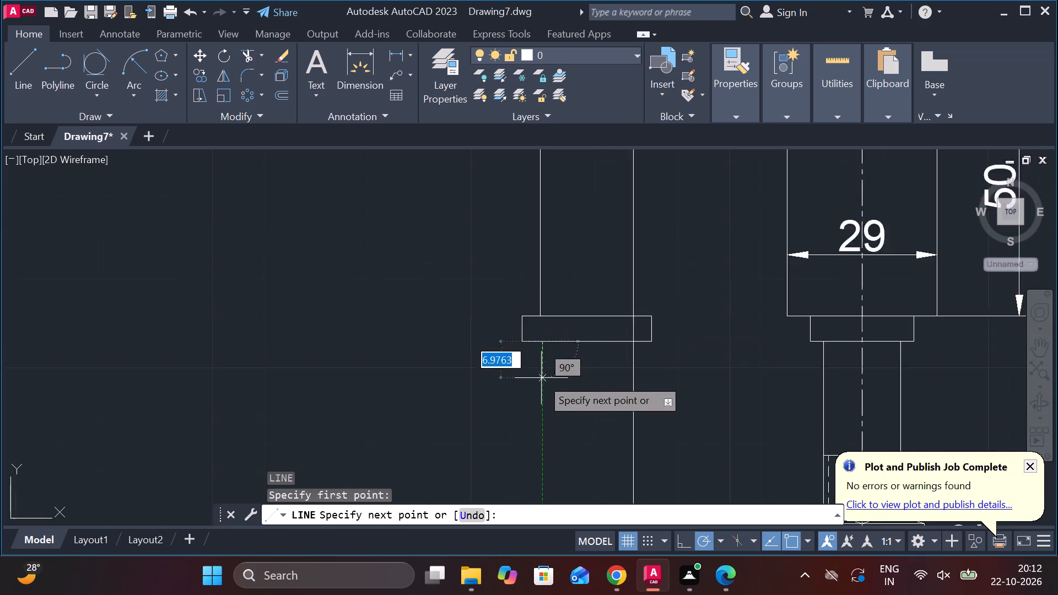
pyautogui.scroll(-1, 541, 378)
pyautogui.moveTo(545, 387); pyautogui.dragTo(525, 237, button='middle')
pyautogui.scroll(-1, 521, 293)
pyautogui.click(526, 365)
pyautogui.press('Escape')
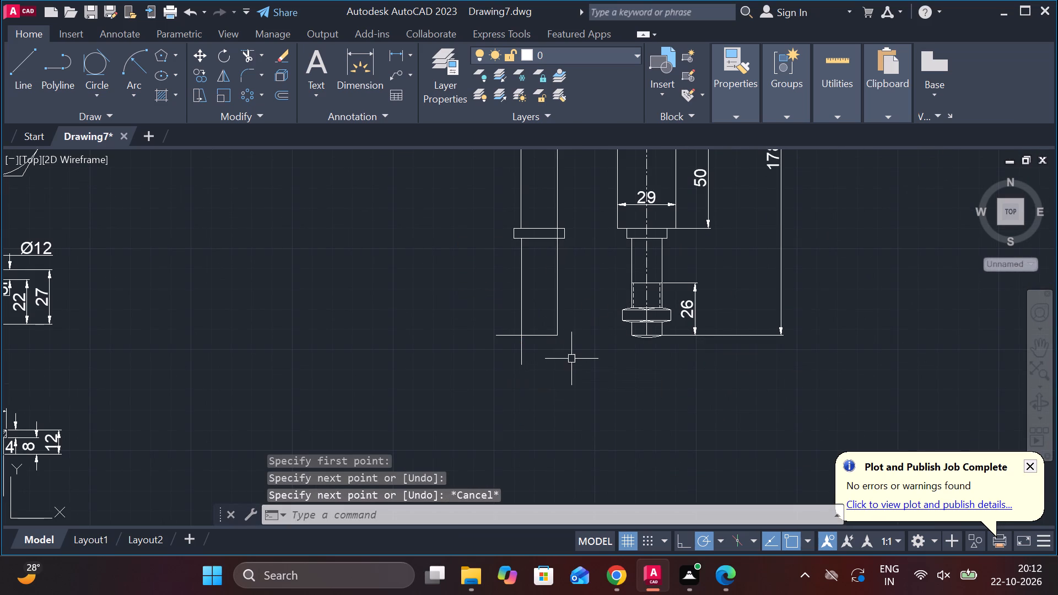
# Trim the overhanging ends of the left edge and bottom line at the side-view shank's lower-left corner.
pyautogui.write('tr')
pyautogui.press('space')
pyautogui.click(517, 347)
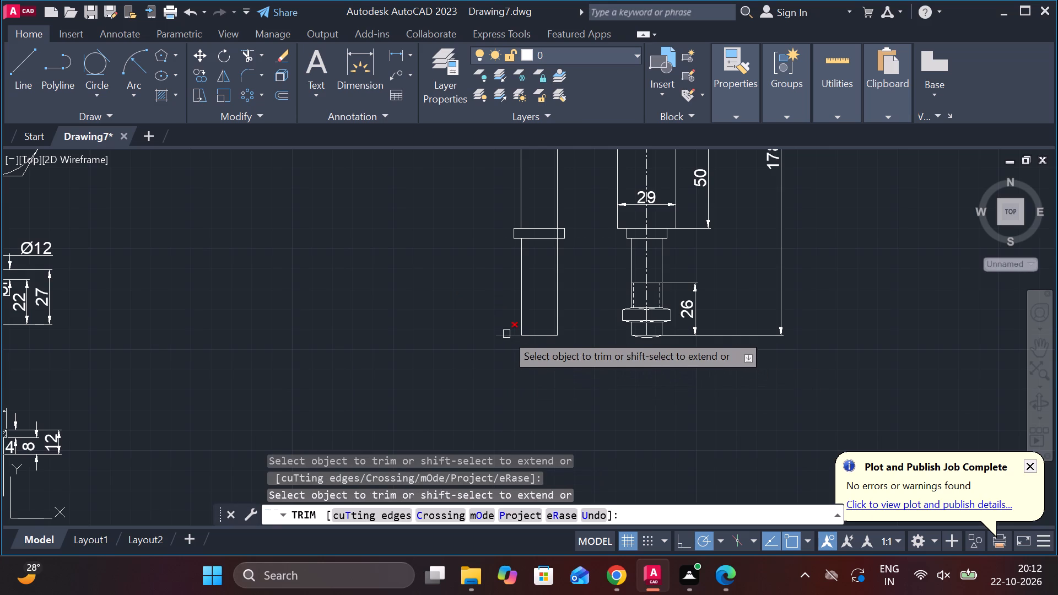
pyautogui.click(506, 334)
# Trim away the portion of the vertical line that crosses the side-view collar.
pyautogui.scroll(-1, 484, 350)
pyautogui.scroll(2, 512, 348)
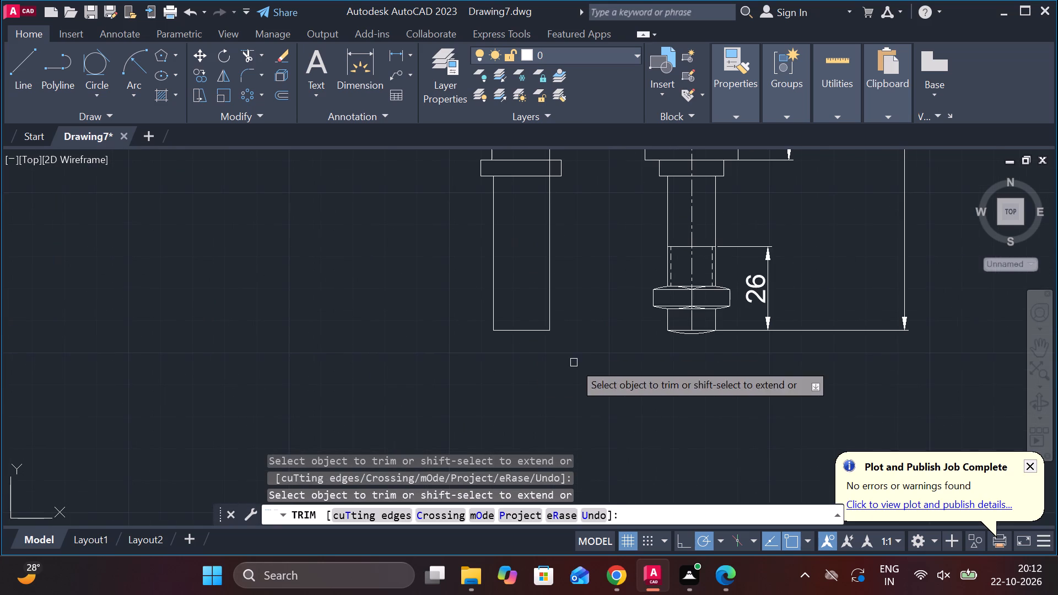
pyautogui.moveTo(599, 217); pyautogui.dragTo(575, 307, button='middle')
pyautogui.scroll(1, 523, 244)
pyautogui.click(531, 270)
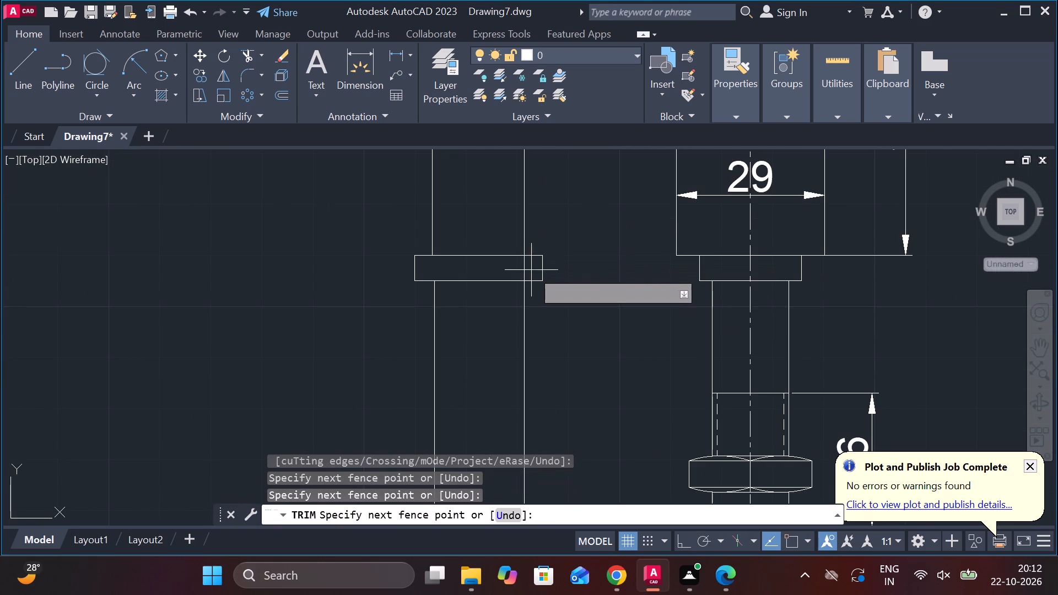
pyautogui.doubleClick(525, 269)
pyautogui.scroll(-1, 536, 272)
pyautogui.moveTo(578, 344); pyautogui.dragTo(526, 255, button='middle')
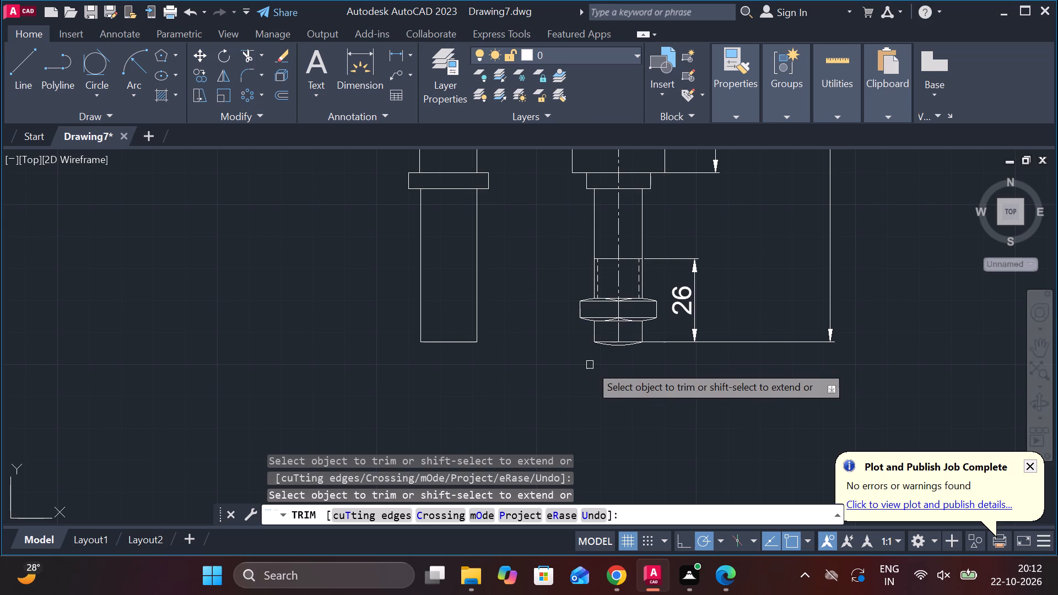
pyautogui.scroll(-1, 590, 367)
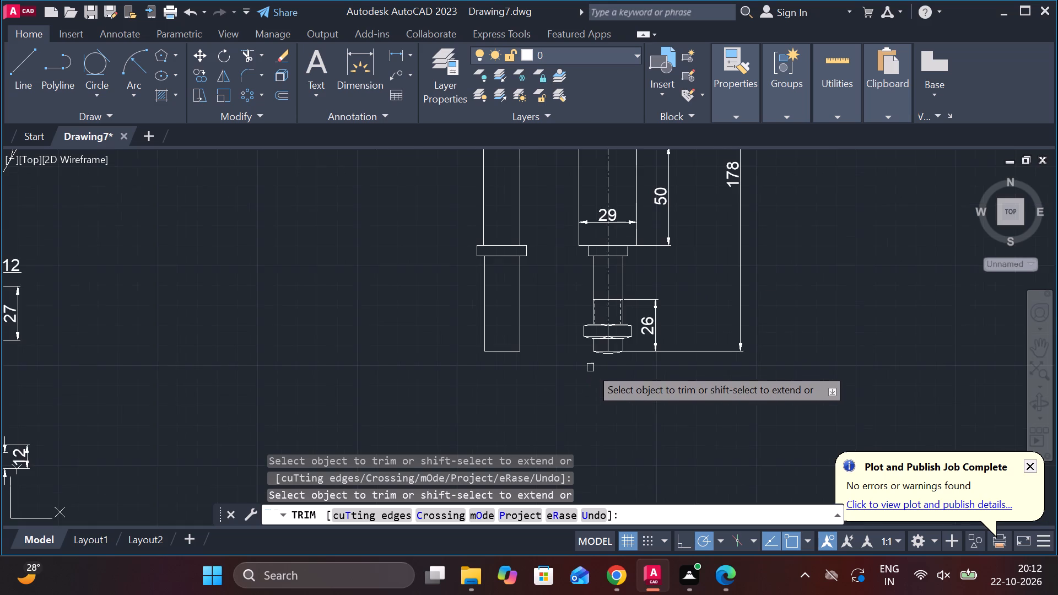
pyautogui.moveTo(569, 349); pyautogui.dragTo(605, 442, button='middle')
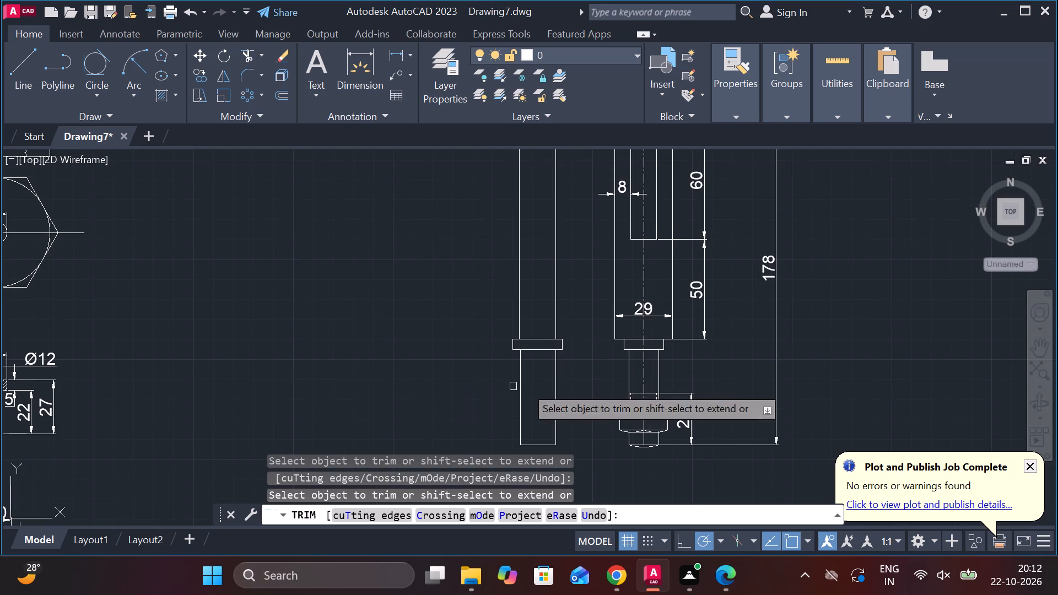
pyautogui.scroll(1, 548, 387)
pyautogui.moveTo(600, 394); pyautogui.dragTo(554, 300, button='middle')
pyautogui.press('Escape')
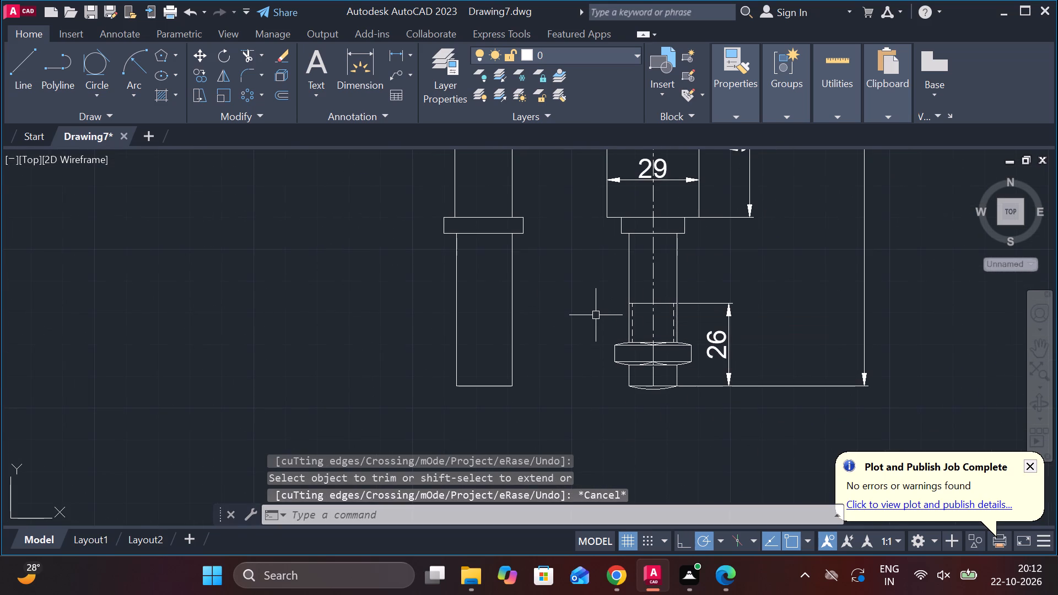
# Draw a horizontal line across the side-view shank level with the front view's thread start, trimmed to the shank's edges.
pyautogui.press('l')
pyautogui.press('Return')
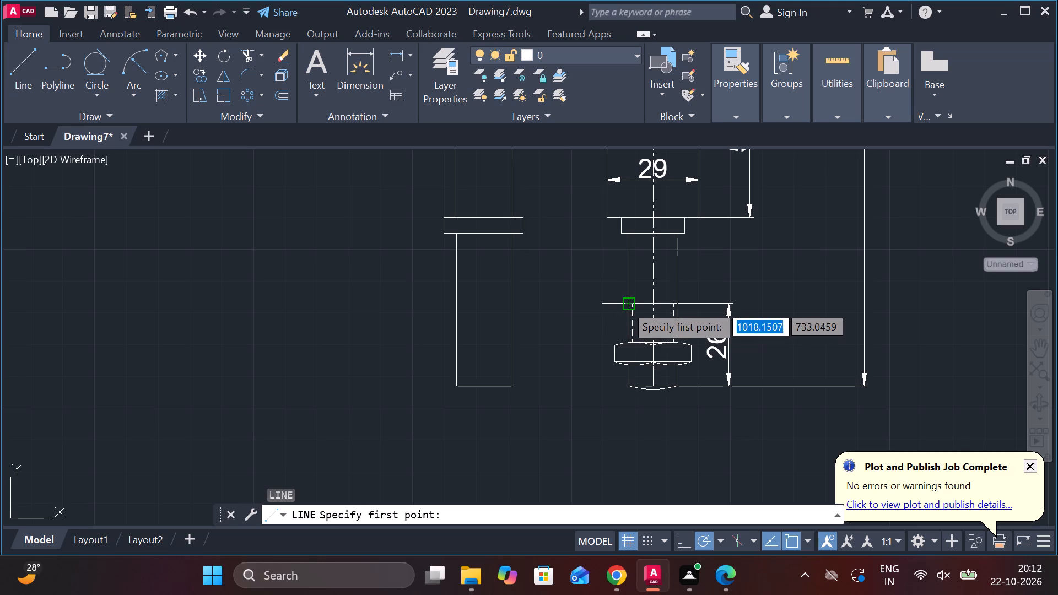
pyautogui.click(568, 306)
pyautogui.click(393, 300)
pyautogui.press('Escape')
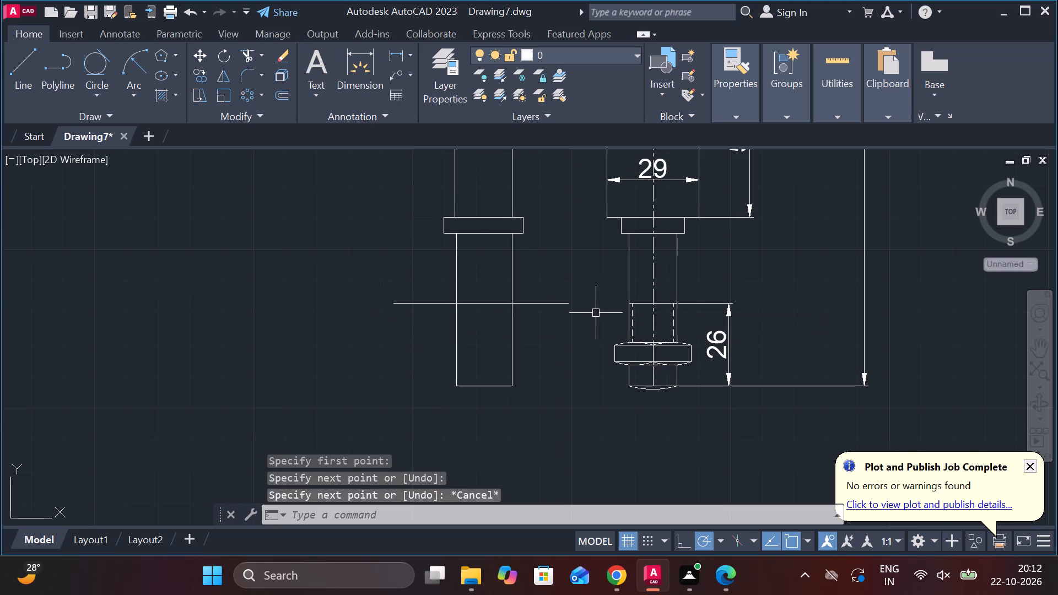
pyautogui.write('tr')
pyautogui.press('space')
pyautogui.click(558, 306)
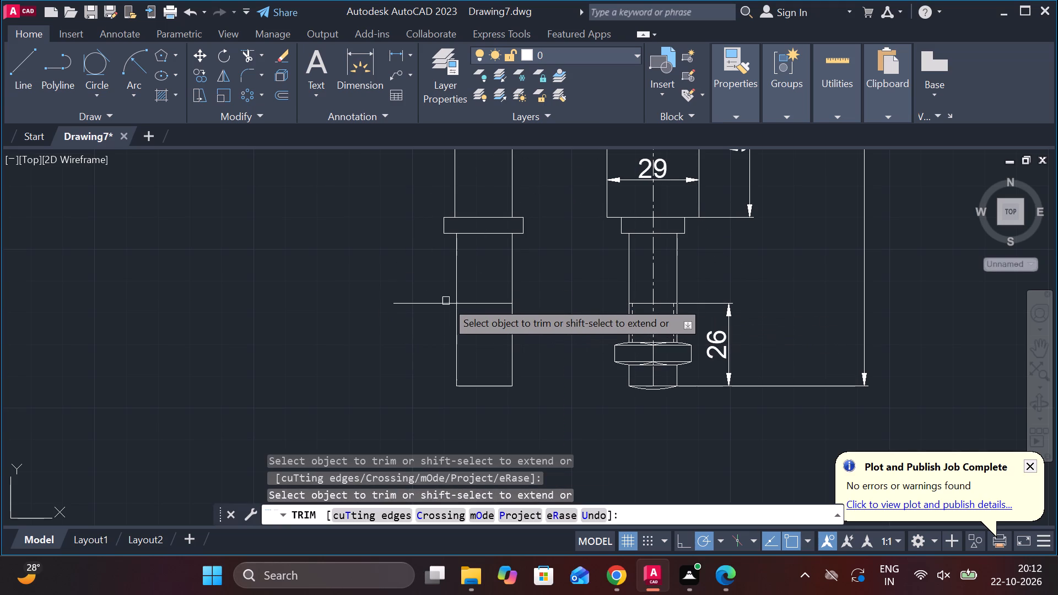
pyautogui.click(446, 301)
pyautogui.press('Escape')
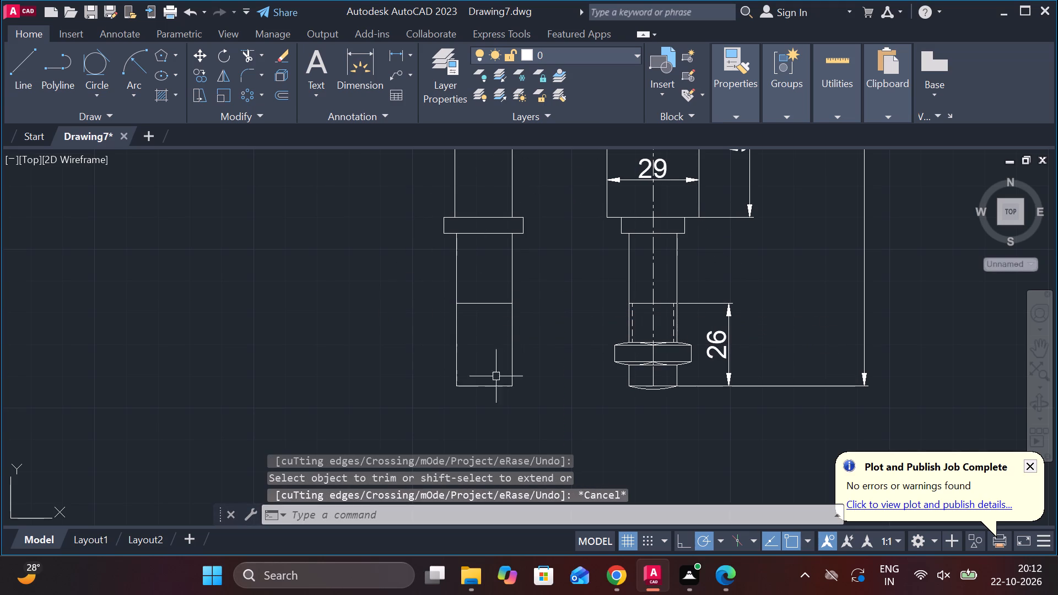
# Draw a line over the side-view shank's left edge from the thread-start line down to the bottom corner.
pyautogui.press('l')
pyautogui.press('Return')
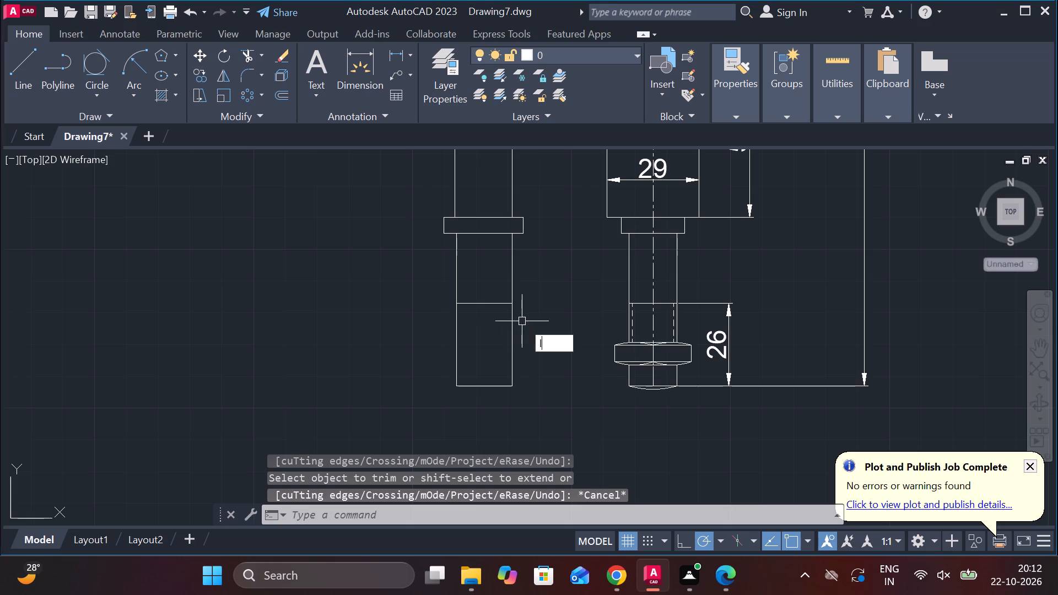
pyautogui.click(459, 301)
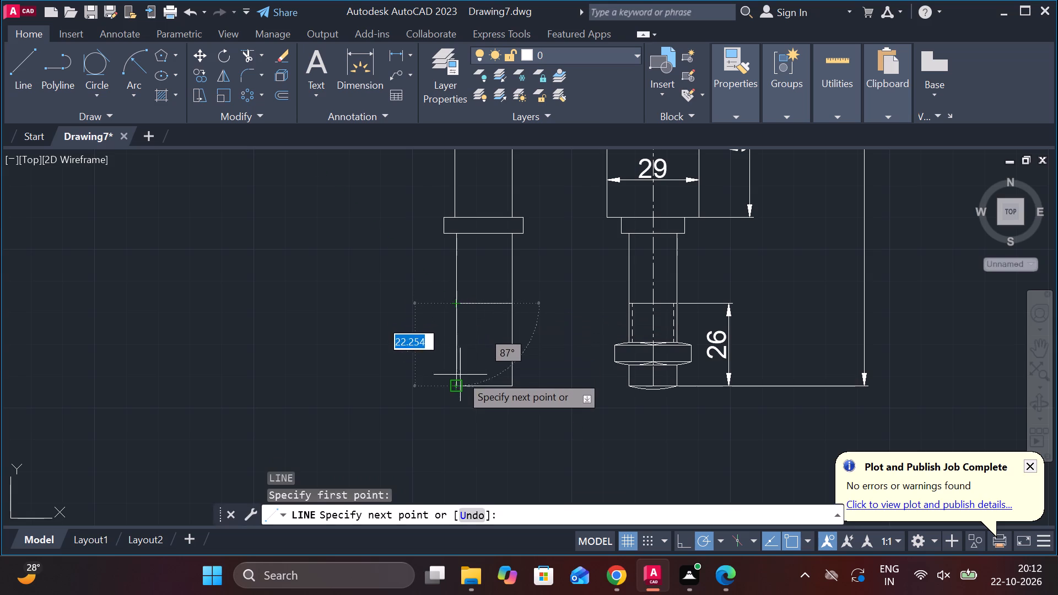
pyautogui.click(460, 382)
pyautogui.press('Escape')
# Offset the new left-edge line 1 inward on the side-view shank to form the inner thread line.
pyautogui.click(459, 338)
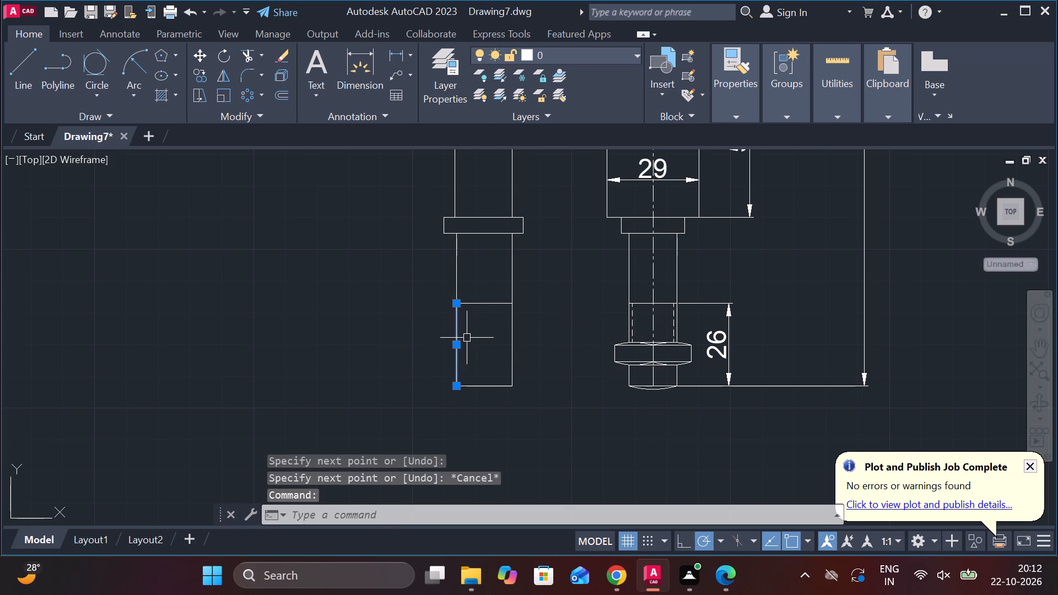
pyautogui.press('o')
pyautogui.press('Return')
pyautogui.press('Return')
pyautogui.press('1')
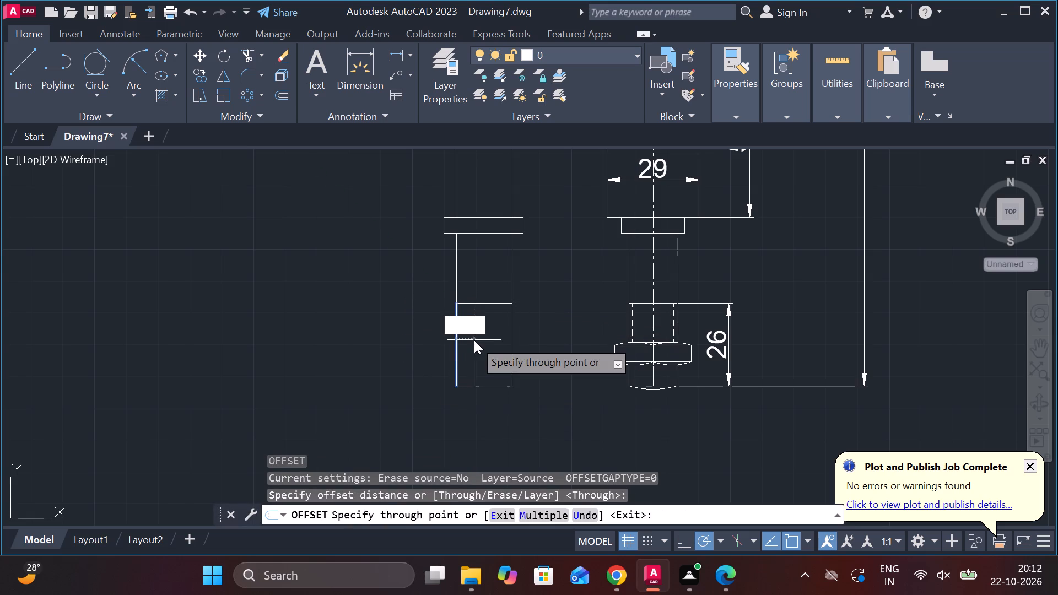
pyautogui.press('Return')
pyautogui.scroll(1, 477, 348)
pyautogui.press('Escape')
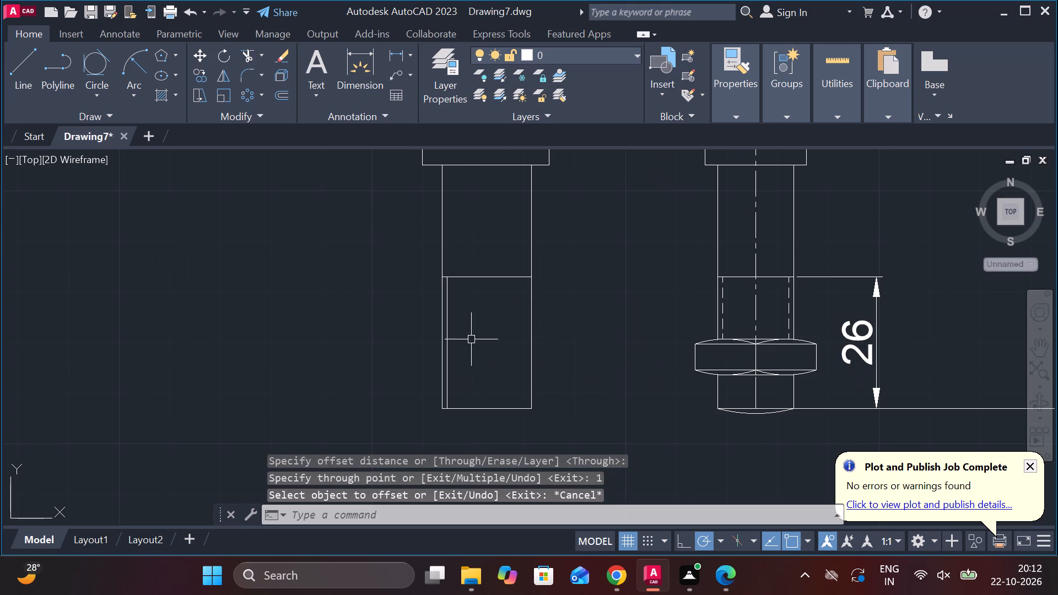
# Mirror the inner thread line about the side-view shank's vertical midline, keeping the original line.
pyautogui.click(450, 316)
pyautogui.write('mi')
pyautogui.press('Return')
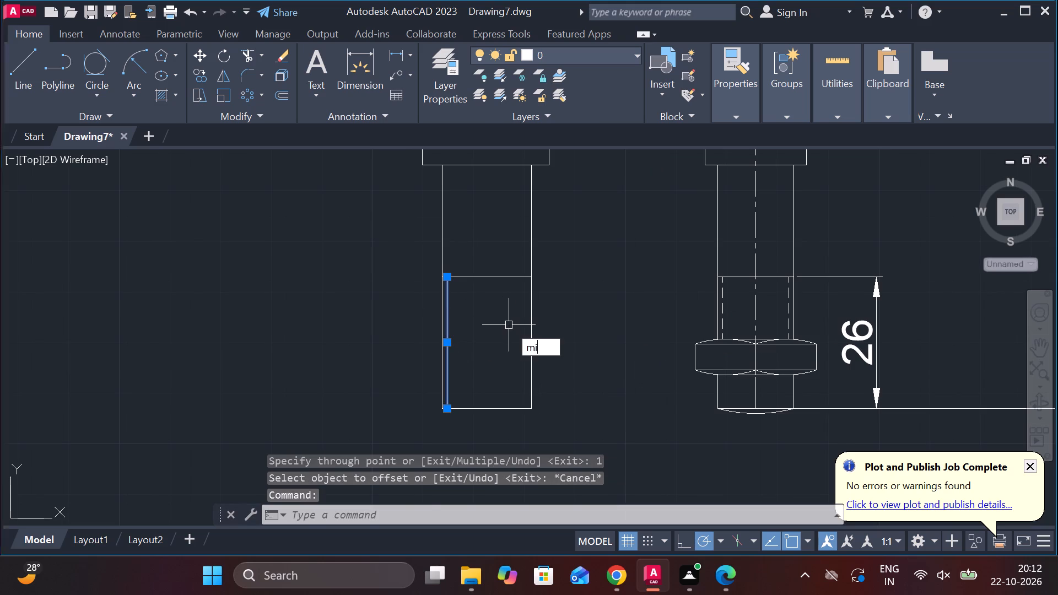
pyautogui.click(486, 271)
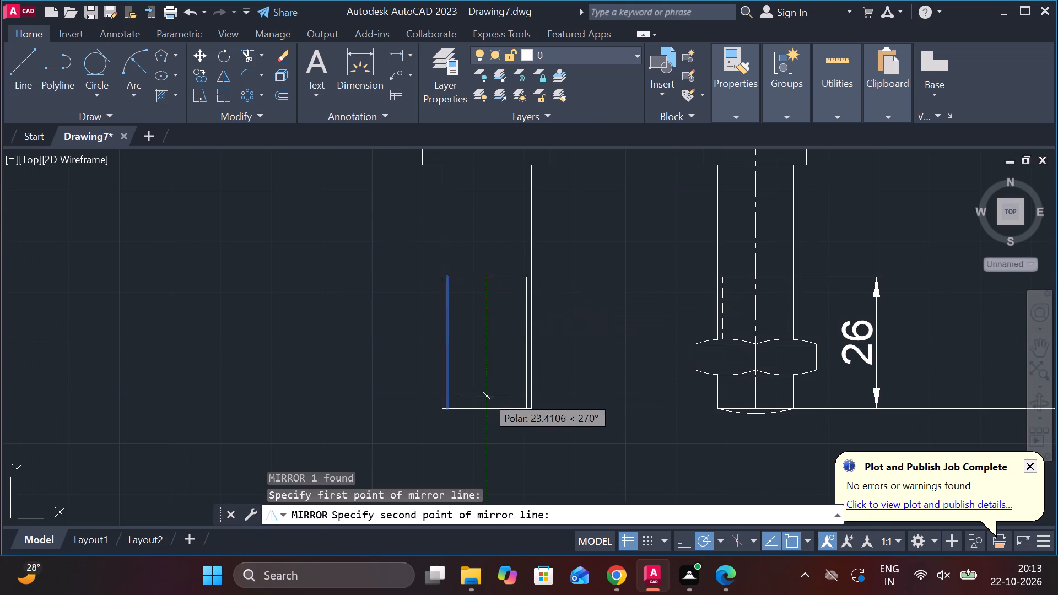
pyautogui.click(487, 409)
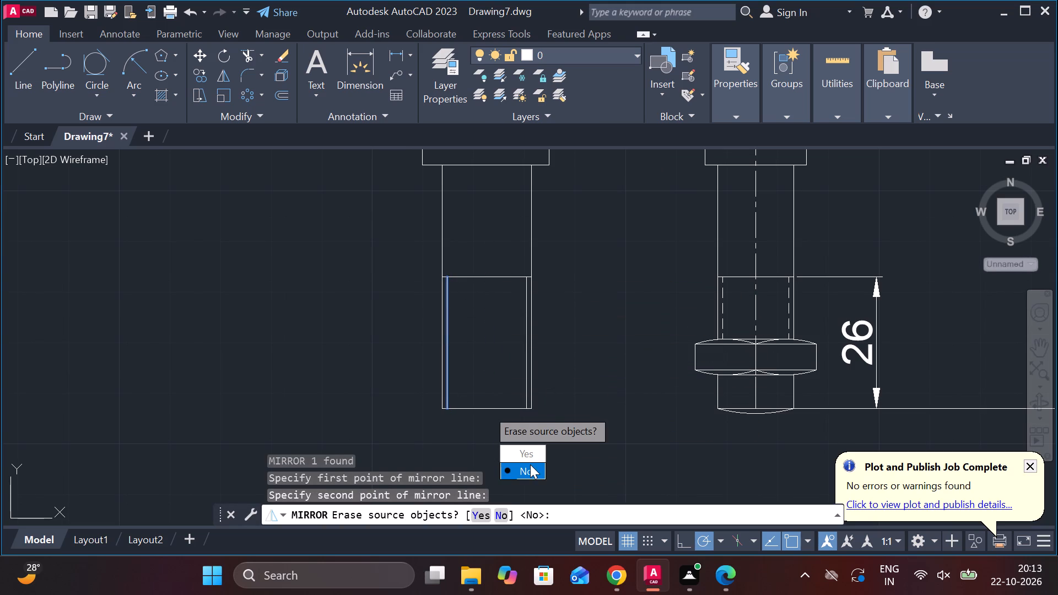
pyautogui.moveTo(530, 464); pyautogui.dragTo(487, 409)
# Erase the extra line lying over the side-view shank's left edge beside the inner thread line.
pyautogui.click(441, 340)
pyautogui.press('e')
pyautogui.press('space')
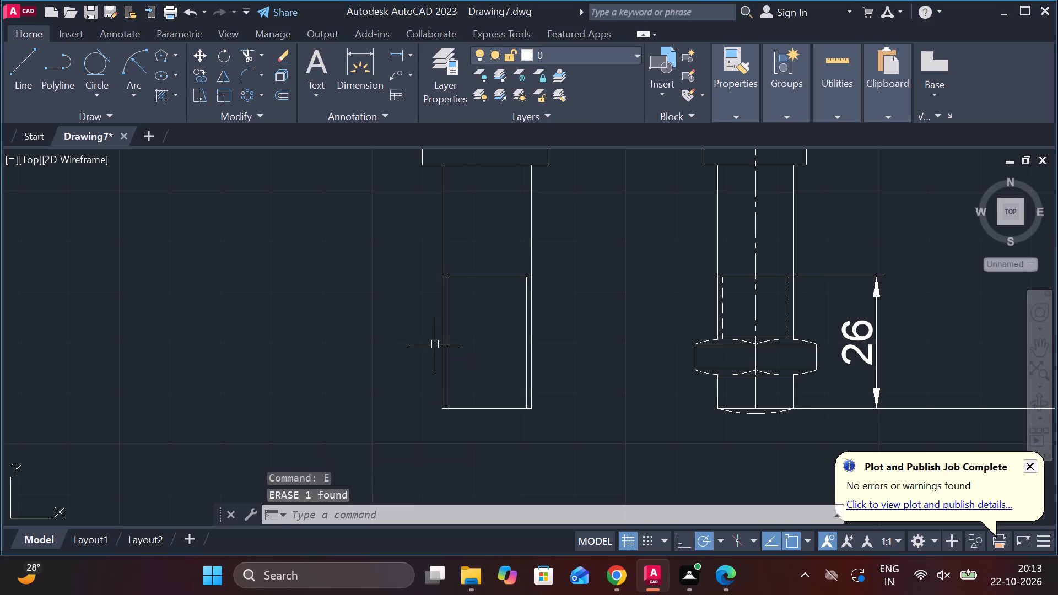
# Change both inner thread lines of the side-view shank to the DASHED linetype.
pyautogui.click(445, 331)
pyautogui.click(526, 321)
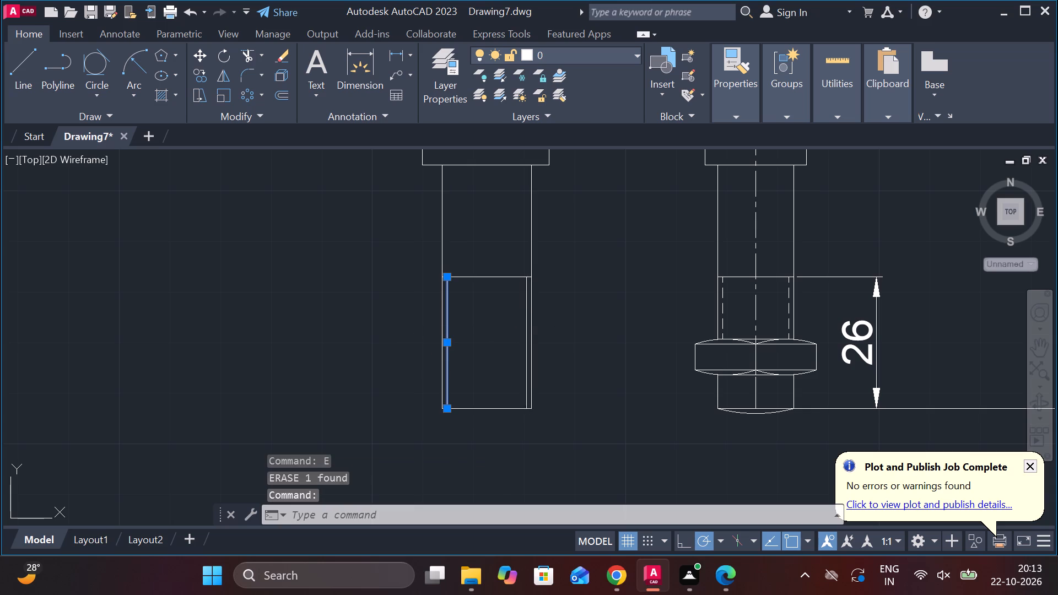
pyautogui.click(731, 106)
pyautogui.click(832, 170)
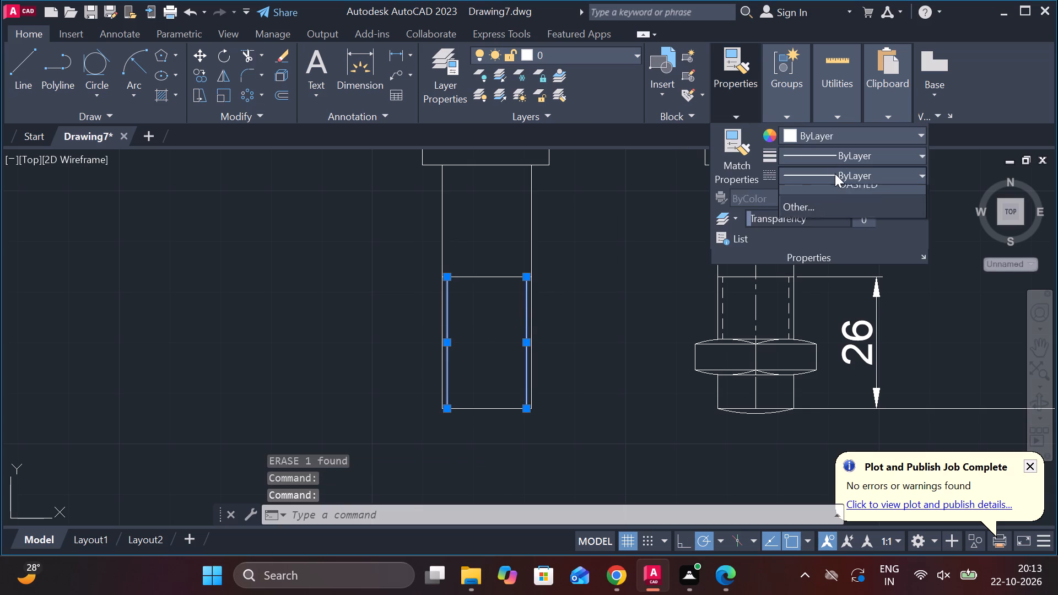
pyautogui.click(817, 271)
pyautogui.press('Escape')
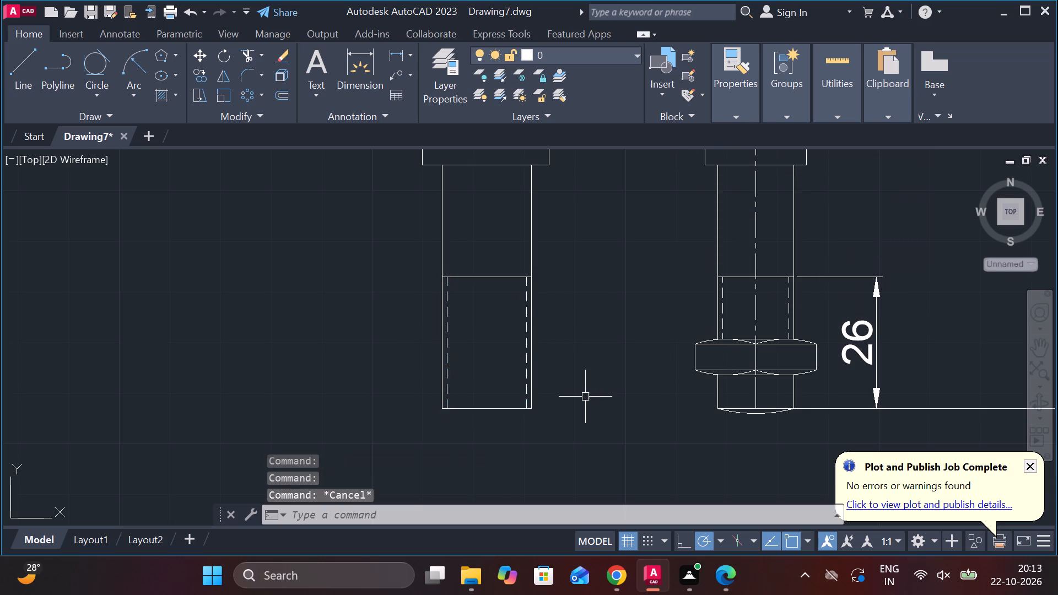
# Copy the hexagonal nut from the 30-wide, R15-ended view and place it just below the side-view shank of the 178-long part.
pyautogui.moveTo(584, 397); pyautogui.dragTo(590, 342, button='middle')
pyautogui.scroll(-1, 619, 381)
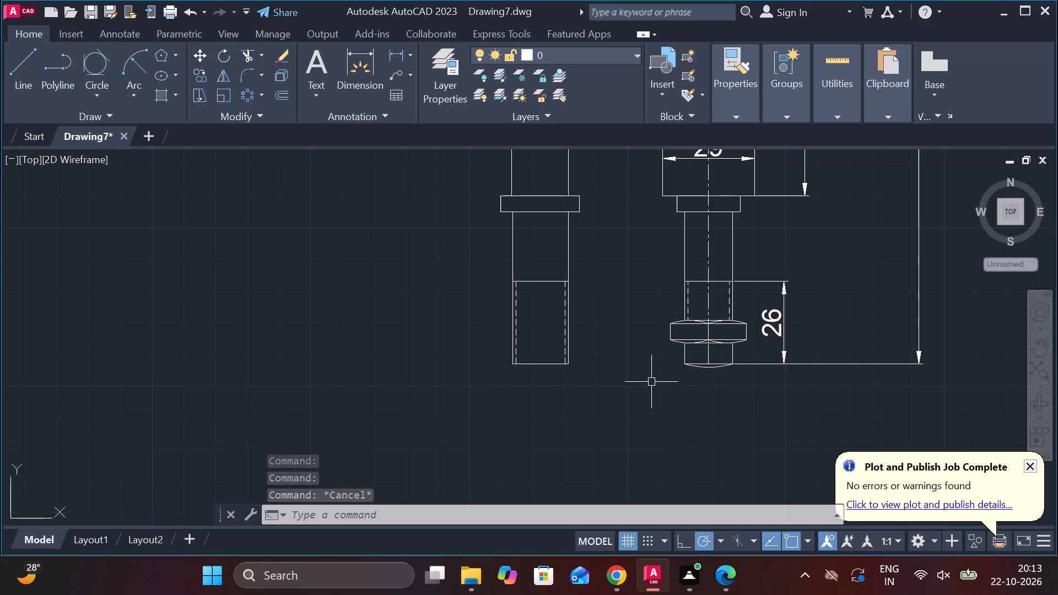
pyautogui.scroll(-2, 661, 365)
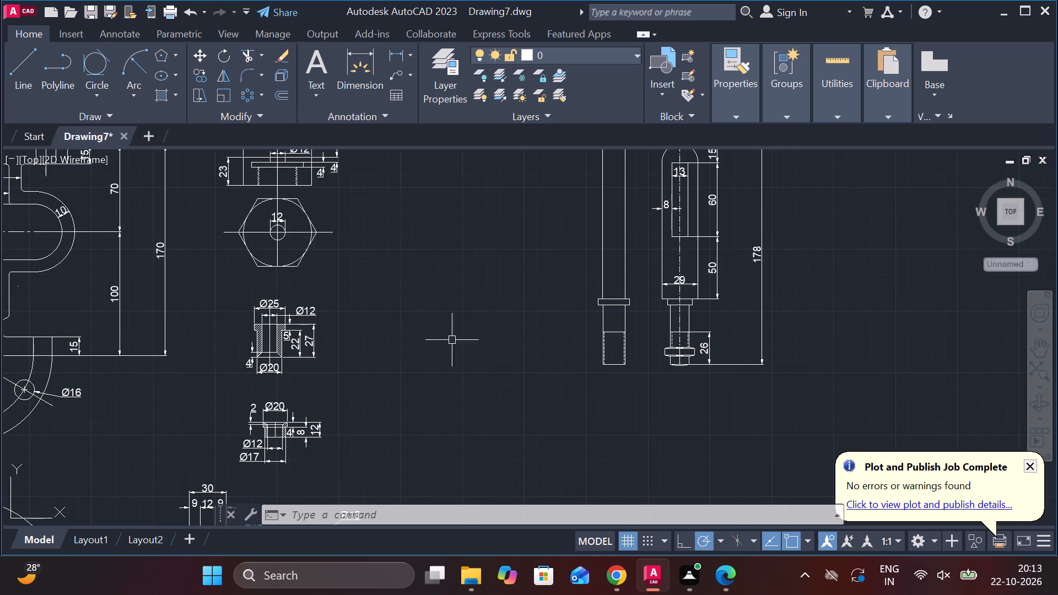
pyautogui.moveTo(442, 342); pyautogui.dragTo(528, 264, button='middle')
pyautogui.moveTo(486, 345); pyautogui.dragTo(564, 0, button='middle')
pyautogui.scroll(1, 431, 232)
pyautogui.scroll(2, 466, 296)
pyautogui.moveTo(482, 300); pyautogui.dragTo(420, 328, button='middle')
pyautogui.click(402, 255)
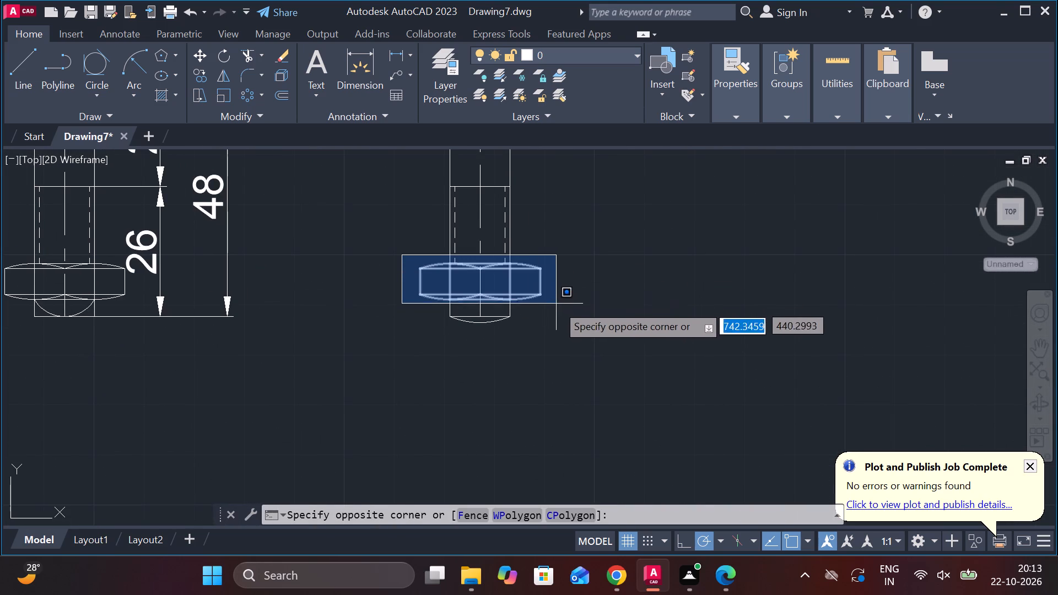
pyautogui.click(560, 306)
pyautogui.write('co')
pyautogui.press('Return')
pyautogui.click(488, 267)
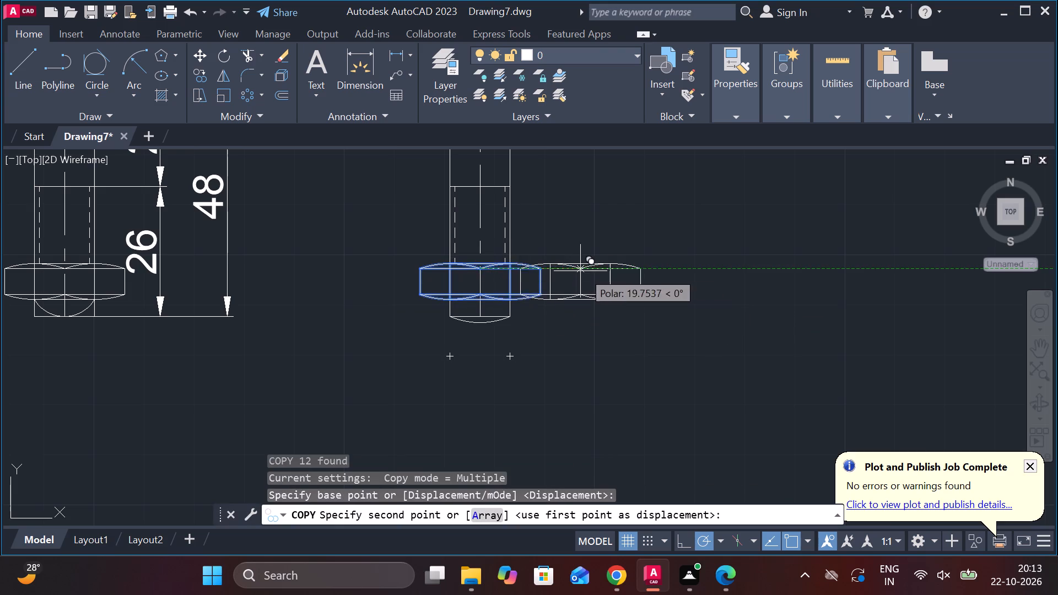
pyautogui.scroll(-2, 609, 271)
pyautogui.moveTo(693, 268); pyautogui.dragTo(406, 338, button='middle')
pyautogui.middleClick(655, 277)
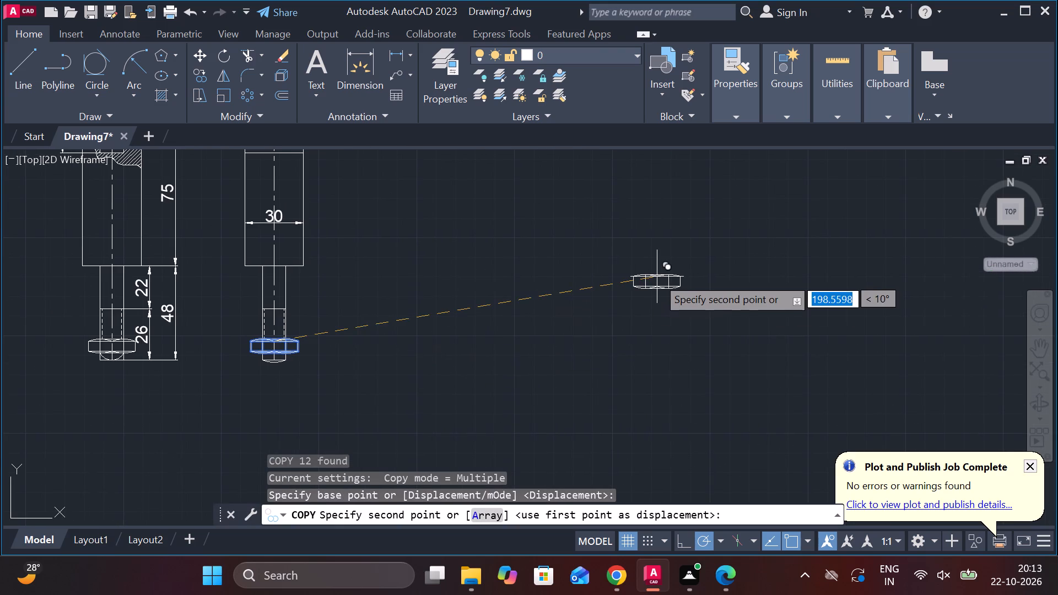
pyautogui.scroll(-2, 646, 223)
pyautogui.moveTo(641, 224); pyautogui.dragTo(383, 336, button='middle')
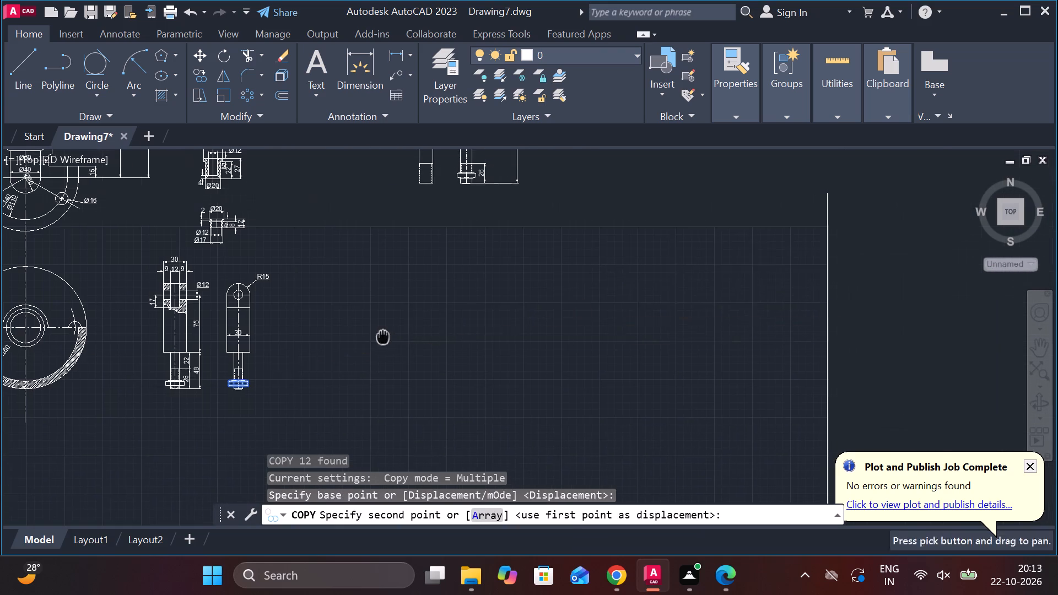
pyautogui.moveTo(482, 220); pyautogui.dragTo(557, 334, button='middle')
pyautogui.scroll(3, 529, 283)
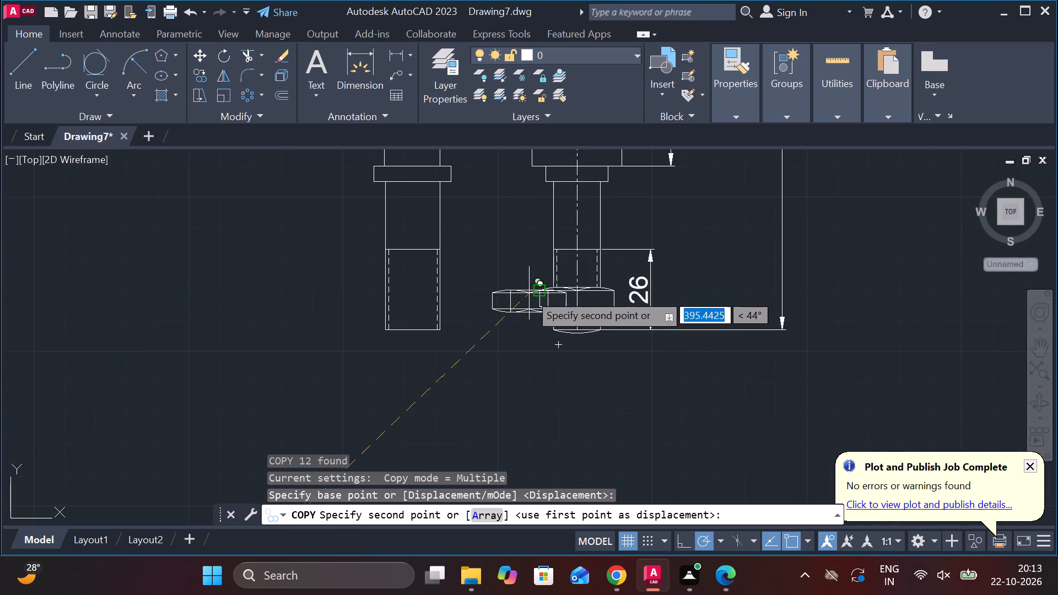
pyautogui.moveTo(505, 294); pyautogui.dragTo(575, 296, button='middle')
pyautogui.scroll(2, 480, 304)
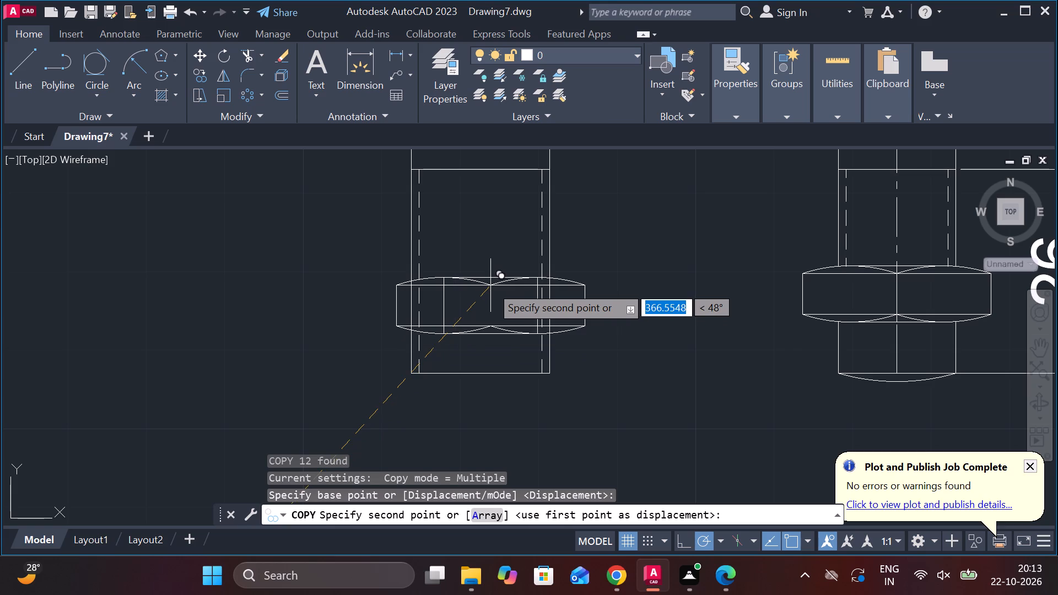
pyautogui.click(491, 413)
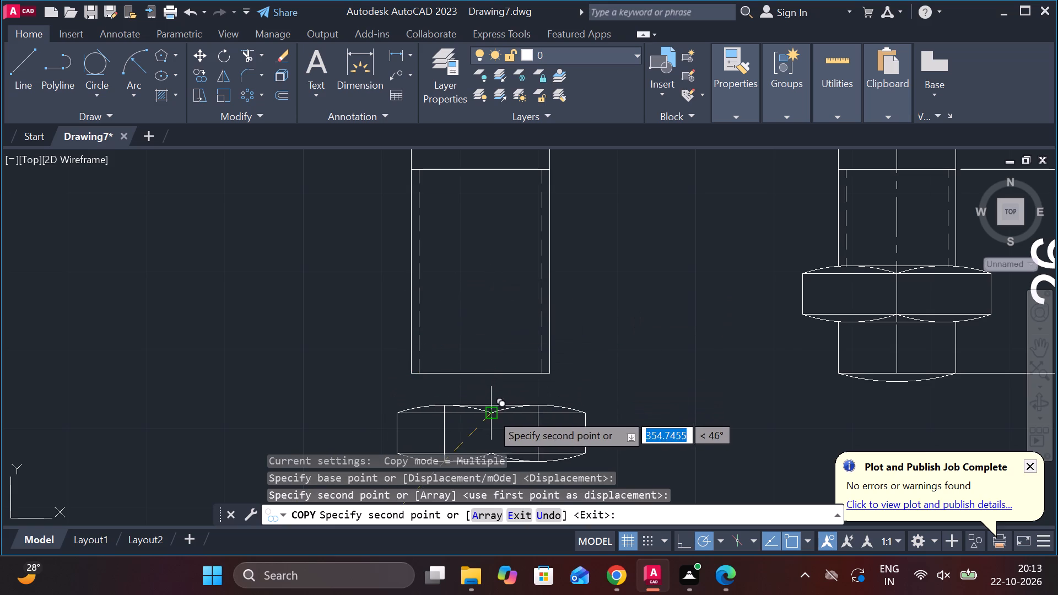
pyautogui.press('Escape')
# Draw a vertical line down the middle of the side-view shank from the thread-start line to the bottom edge.
pyautogui.press('l')
pyautogui.press('Return')
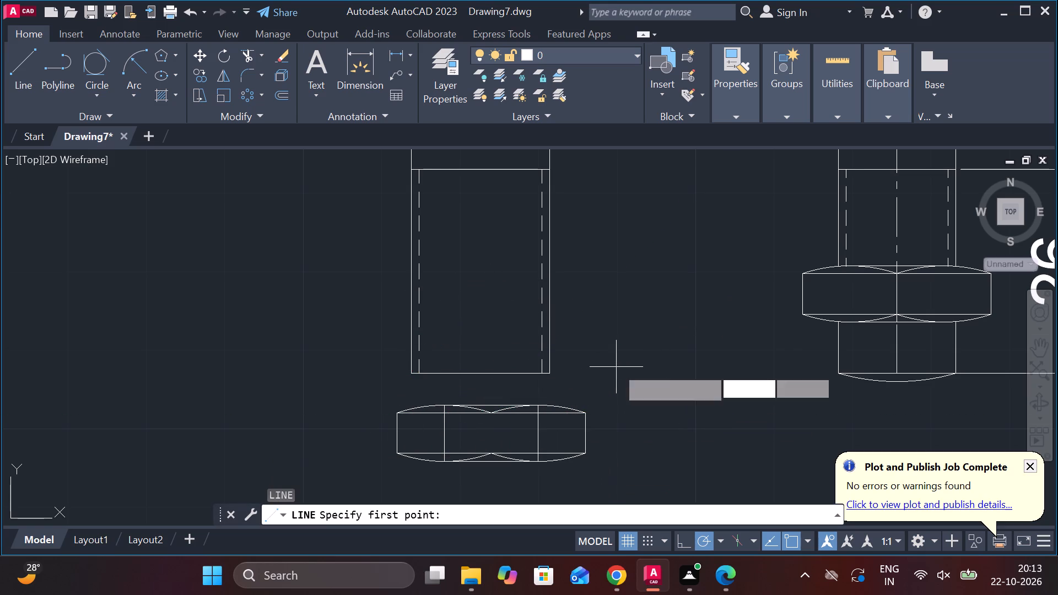
pyautogui.click(476, 169)
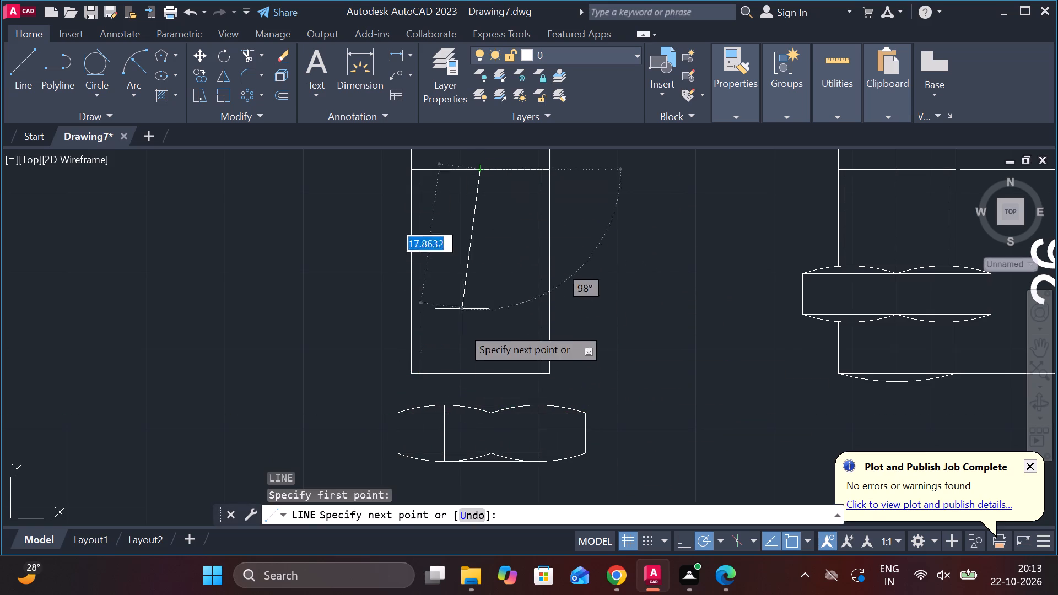
pyautogui.click(482, 376)
pyautogui.press('Escape')
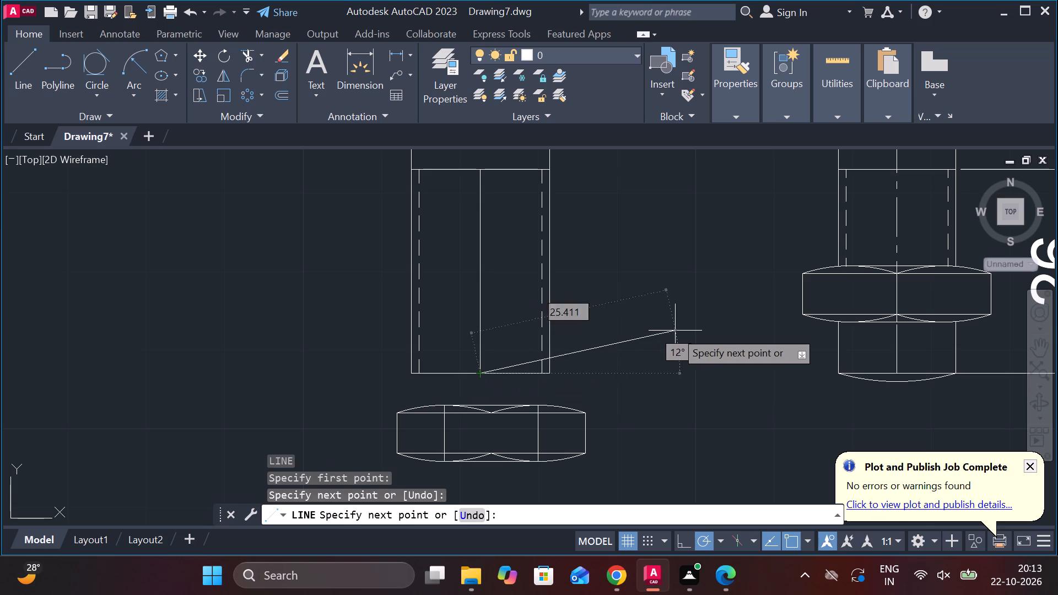
# Move the copied nut up onto the side-view shank, centred on its middle line and about level with the front view's nut.
pyautogui.moveTo(622, 359); pyautogui.dragTo(621, 321, button='middle')
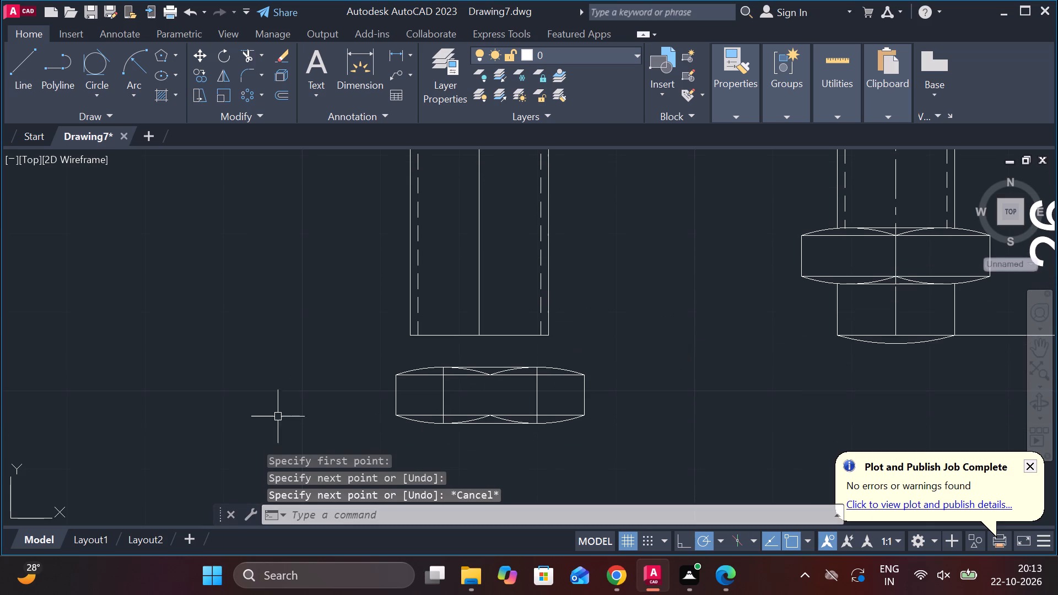
pyautogui.moveTo(330, 350); pyautogui.dragTo(342, 350)
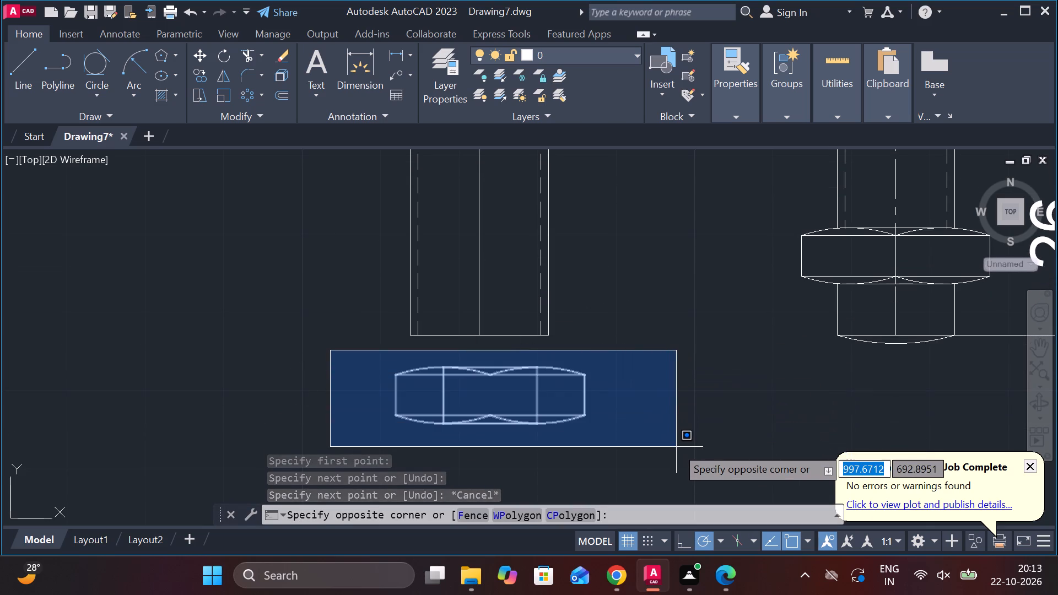
pyautogui.click(676, 447)
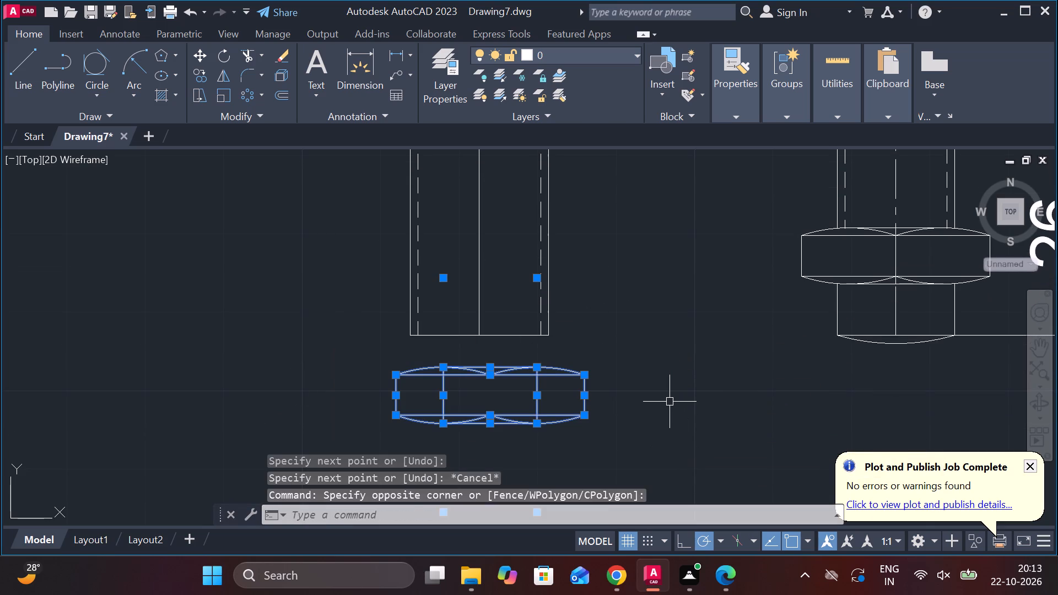
pyautogui.press('m')
pyautogui.press('Return')
pyautogui.click(488, 382)
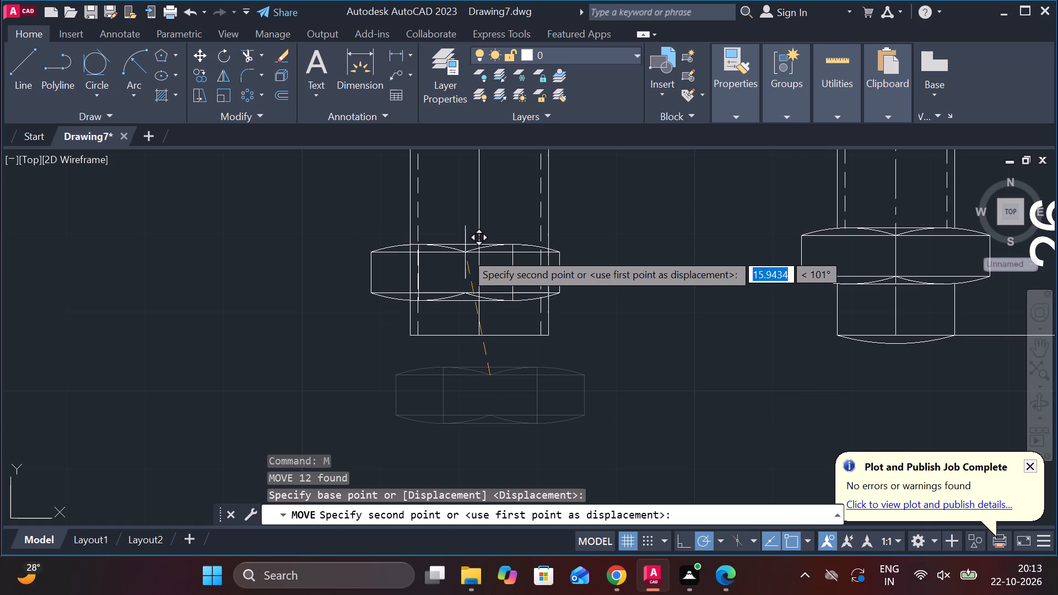
pyautogui.click(476, 230)
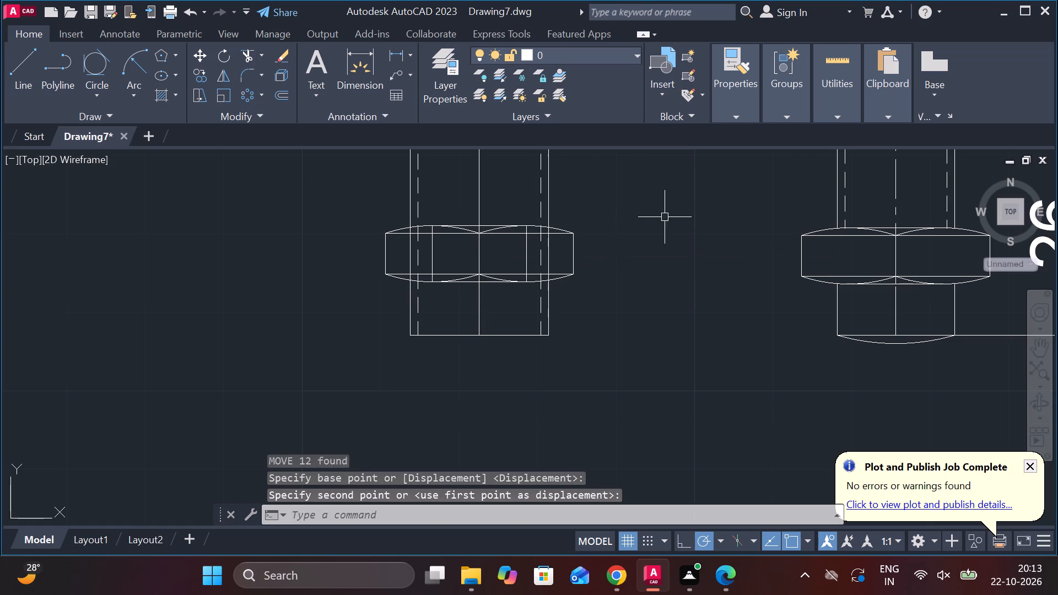
# Erase the two vertical lines inside the side-view nut, on either side of its centre line.
pyautogui.scroll(-2, 665, 217)
pyautogui.moveTo(658, 226); pyautogui.dragTo(614, 313, button='middle')
pyautogui.scroll(2, 597, 337)
pyautogui.press('Escape')
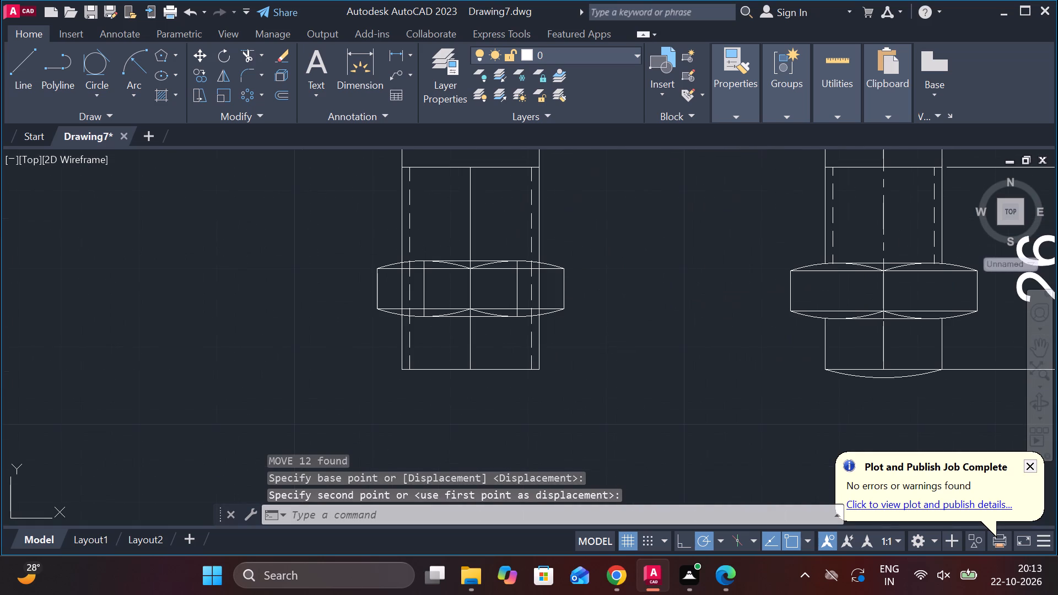
pyautogui.click(427, 289)
pyautogui.write('e')
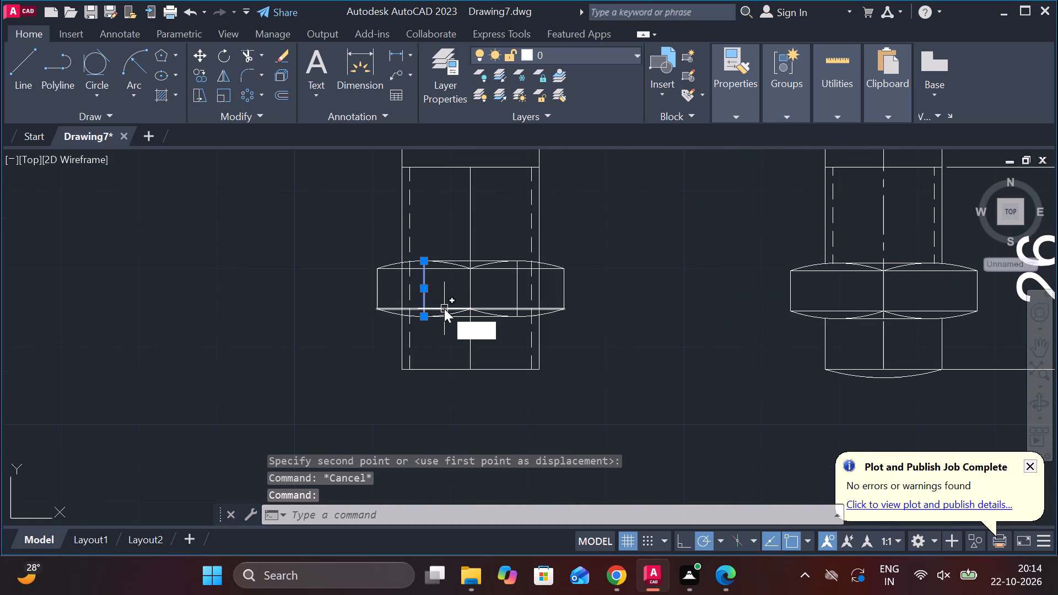
pyautogui.press('space')
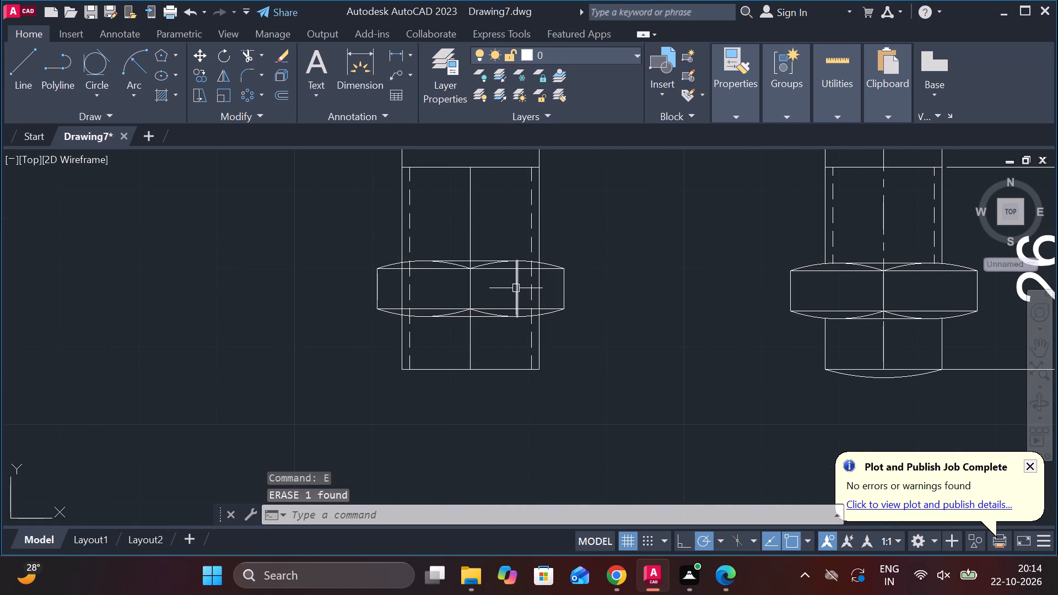
pyautogui.click(516, 288)
pyautogui.write('e')
pyautogui.press('space')
# Trim both dashed inner thread lines where they cross the side-view nut and where they continue below it.
pyautogui.write('tr')
pyautogui.press('space')
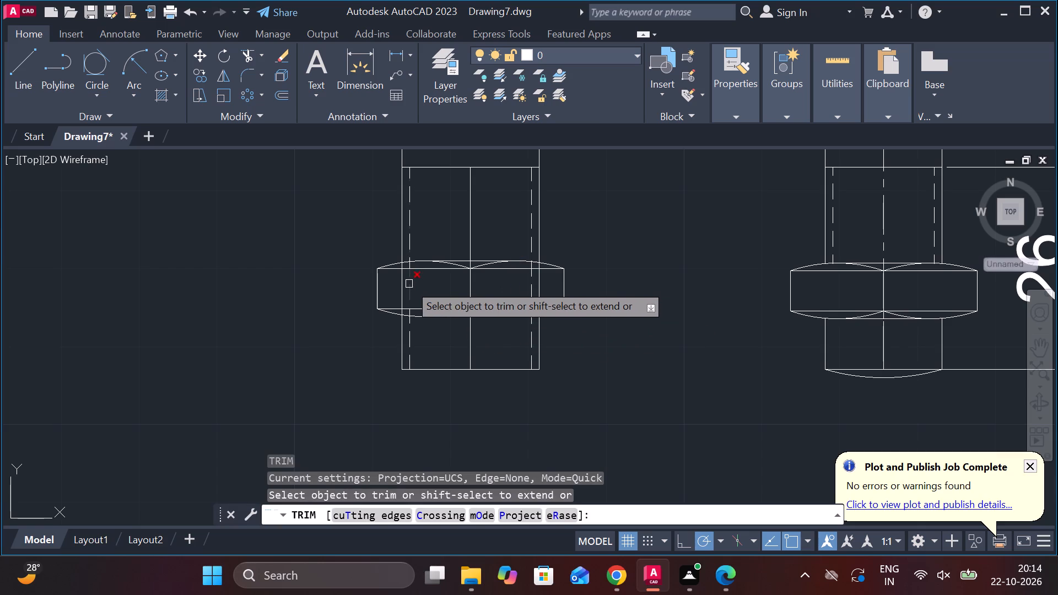
pyautogui.click(409, 284)
pyautogui.click(528, 289)
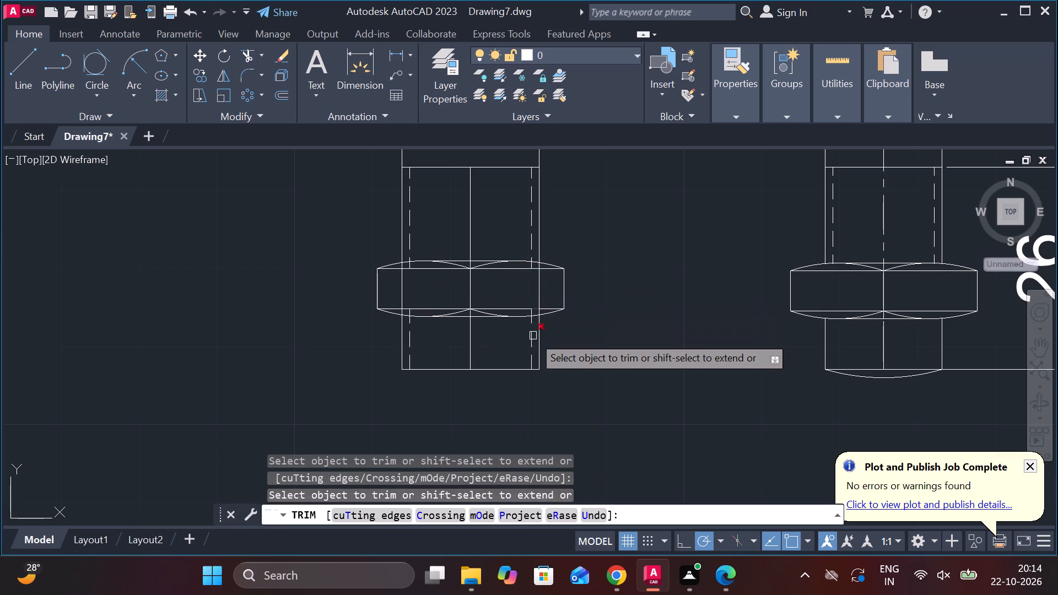
pyautogui.click(531, 348)
pyautogui.click(406, 351)
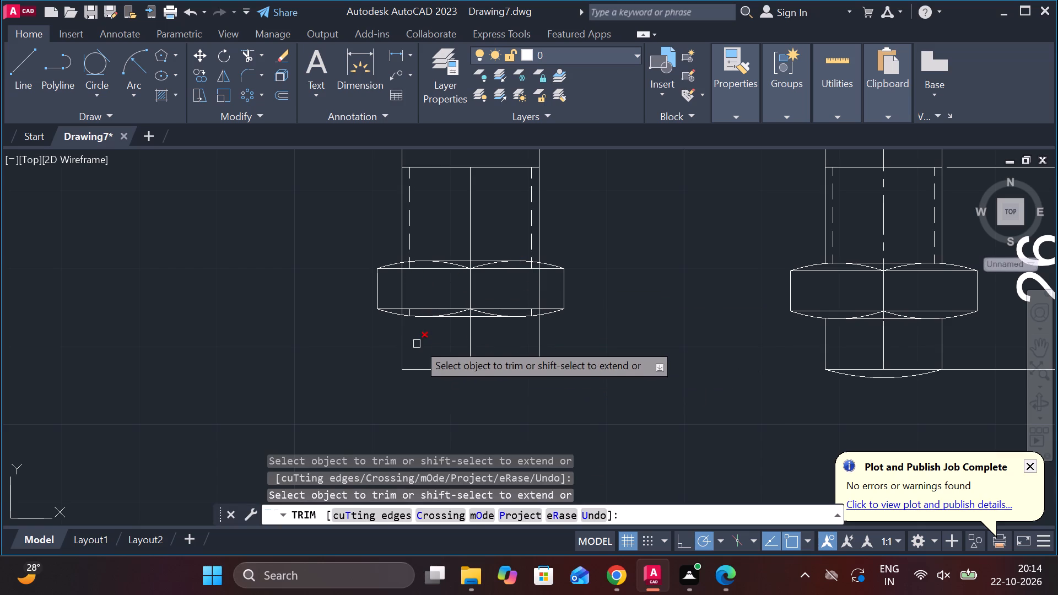
pyautogui.scroll(-1, 601, 327)
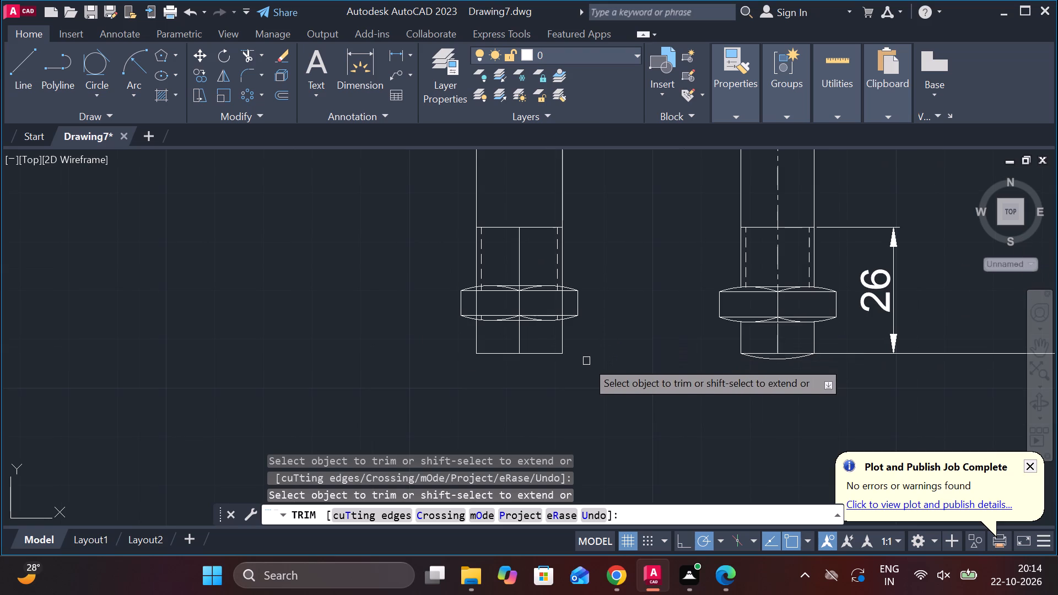
pyautogui.press('Escape')
# Draw an arc of about 18.6 radius bulging below the side-view shank's bottom edge, between its two lower corners.
pyautogui.click(132, 59)
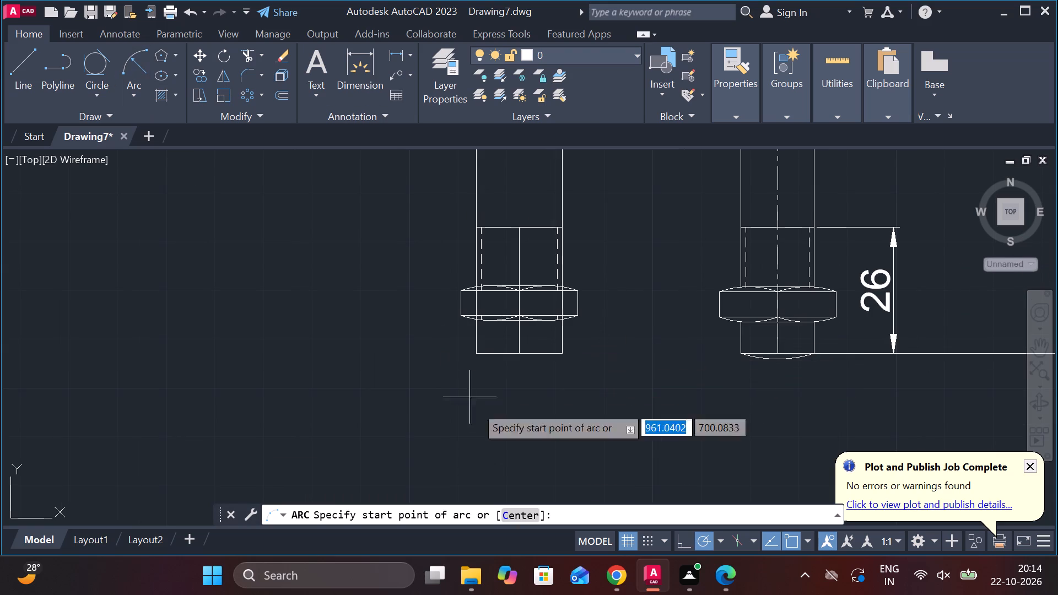
pyautogui.click(479, 355)
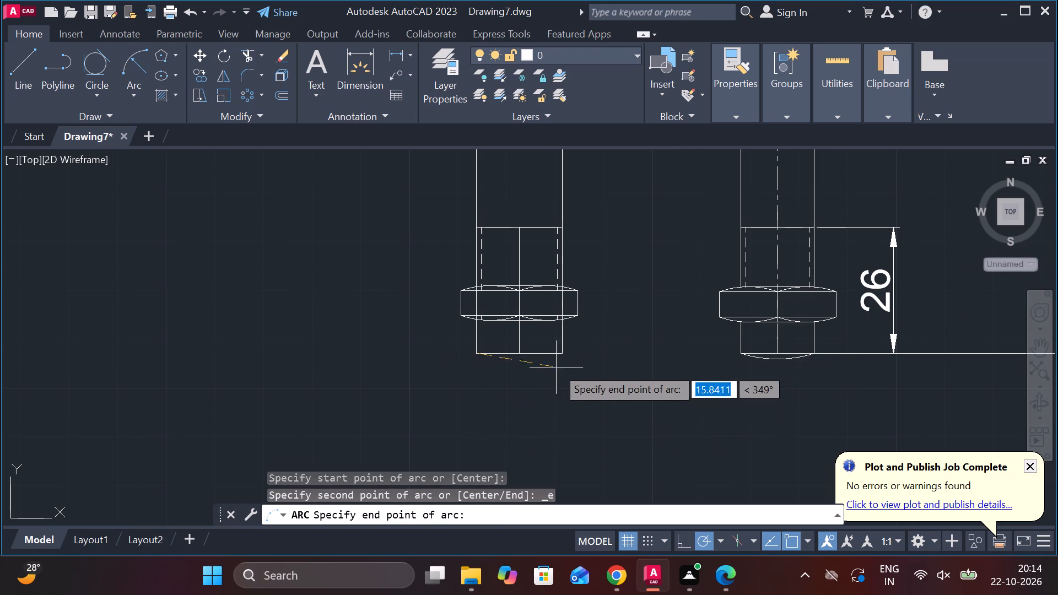
pyautogui.click(566, 358)
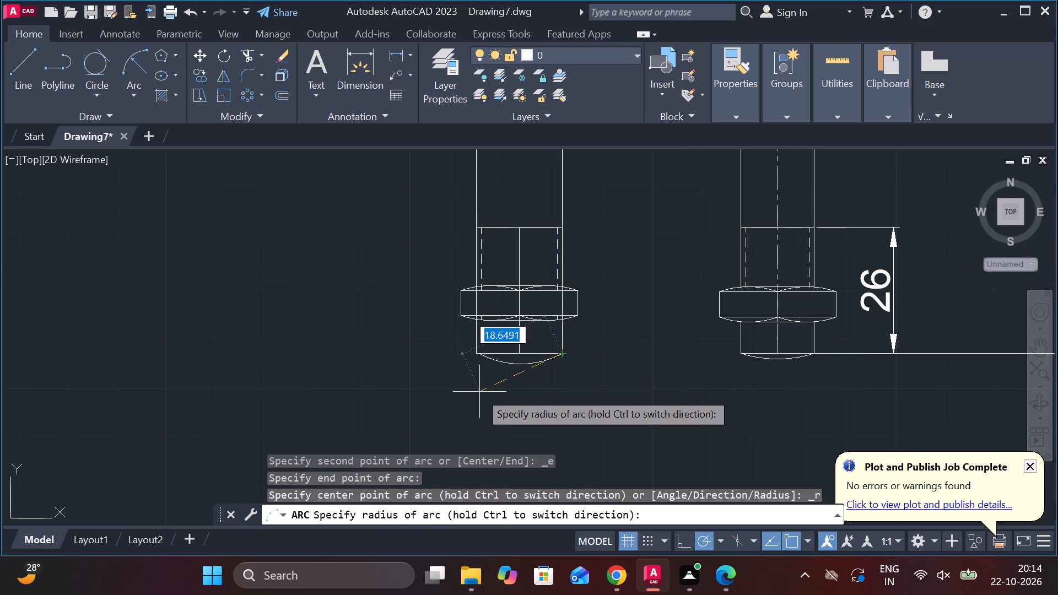
pyautogui.click(479, 390)
pyautogui.scroll(-2, 604, 349)
pyautogui.moveTo(604, 349); pyautogui.dragTo(530, 434, button='middle')
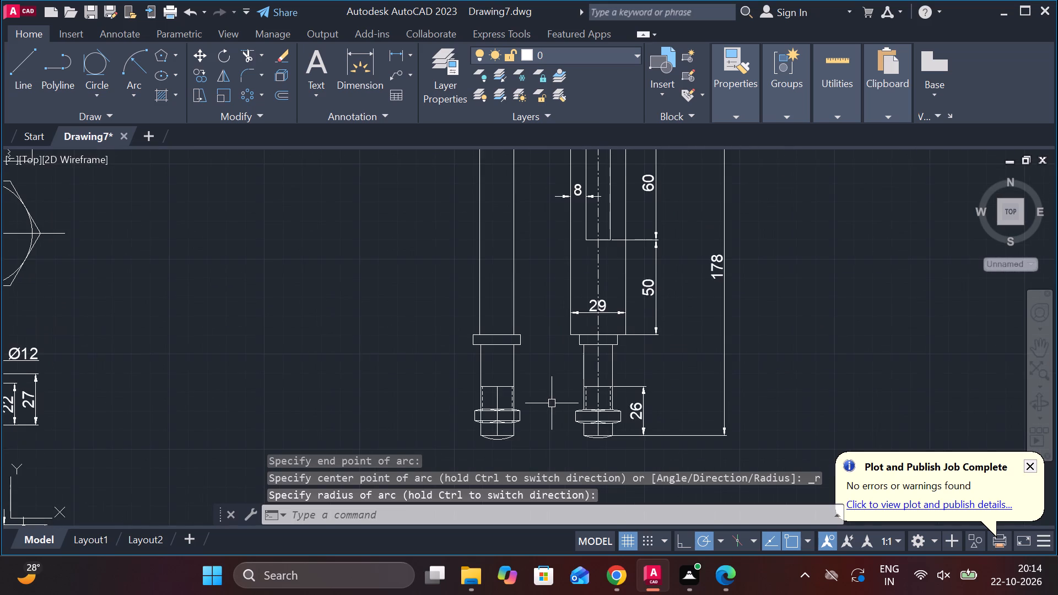
pyautogui.scroll(-1, 552, 402)
pyautogui.moveTo(552, 396); pyautogui.dragTo(542, 417, button='middle')
pyautogui.press('Escape')
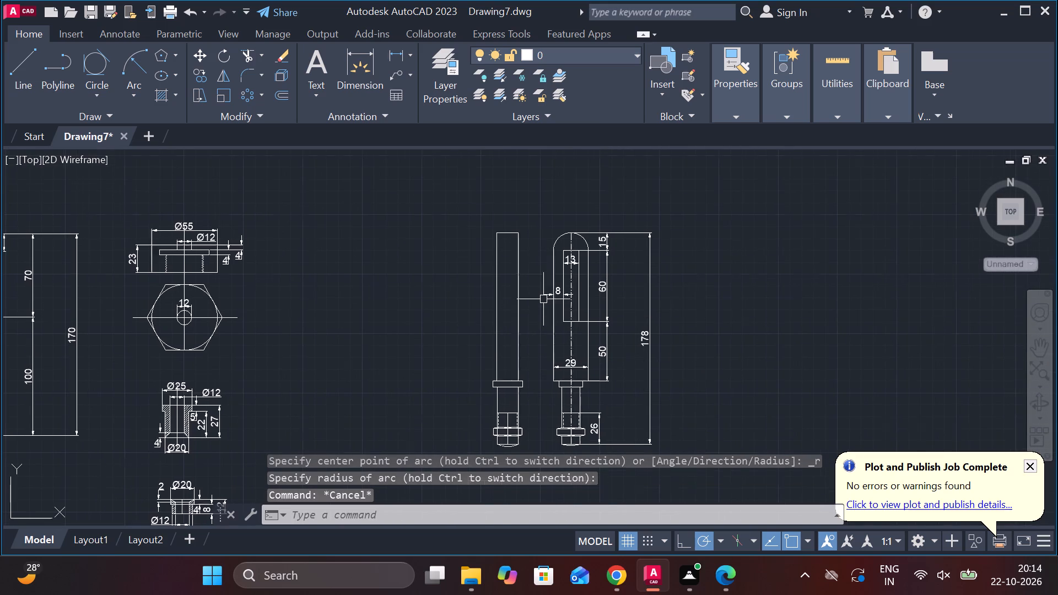
# Draw a horizontal line across the side view, level with the top edge of the front view's slot.
pyautogui.scroll(1, 543, 299)
pyautogui.press('l')
pyautogui.press('Return')
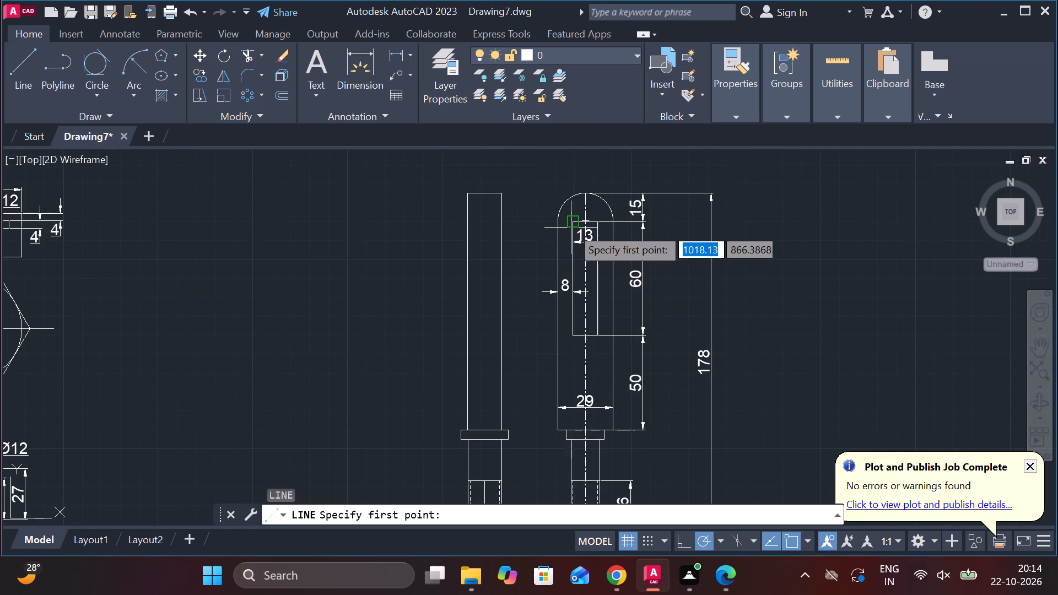
pyautogui.scroll(2, 515, 214)
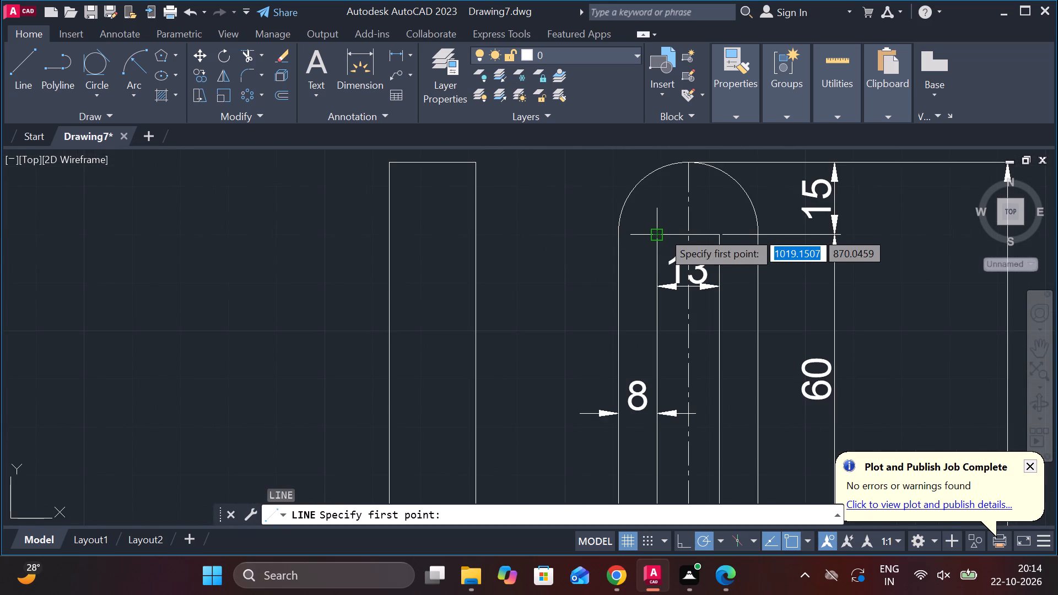
pyautogui.moveTo(585, 235); pyautogui.dragTo(574, 235)
pyautogui.click(360, 236)
pyautogui.press('Escape')
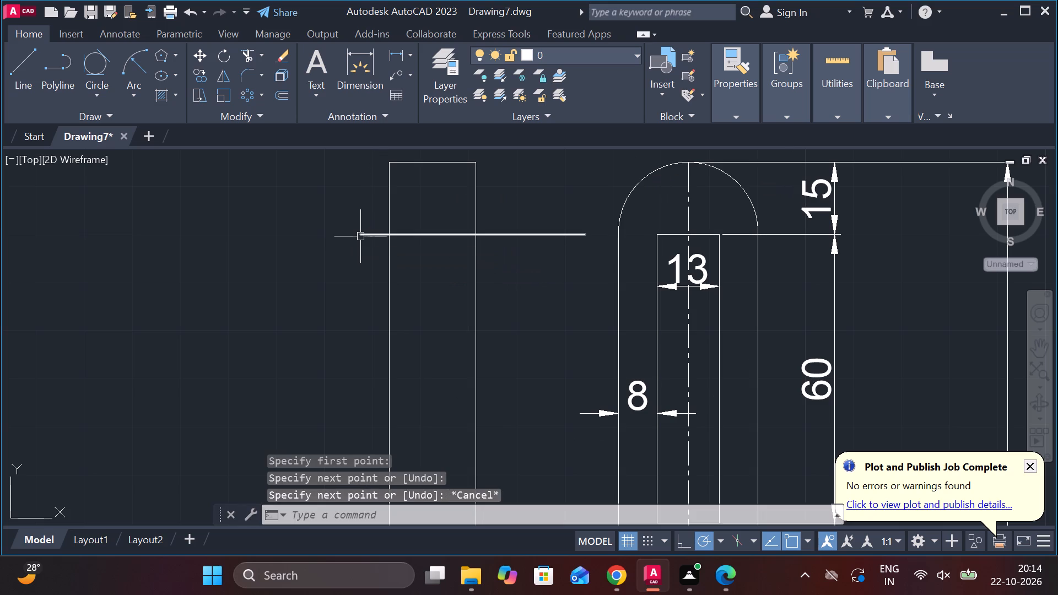
# Trim the slot-top line's overhanging ends back to the side view's two vertical edges.
pyautogui.write('tr')
pyautogui.press('space')
pyautogui.click(509, 234)
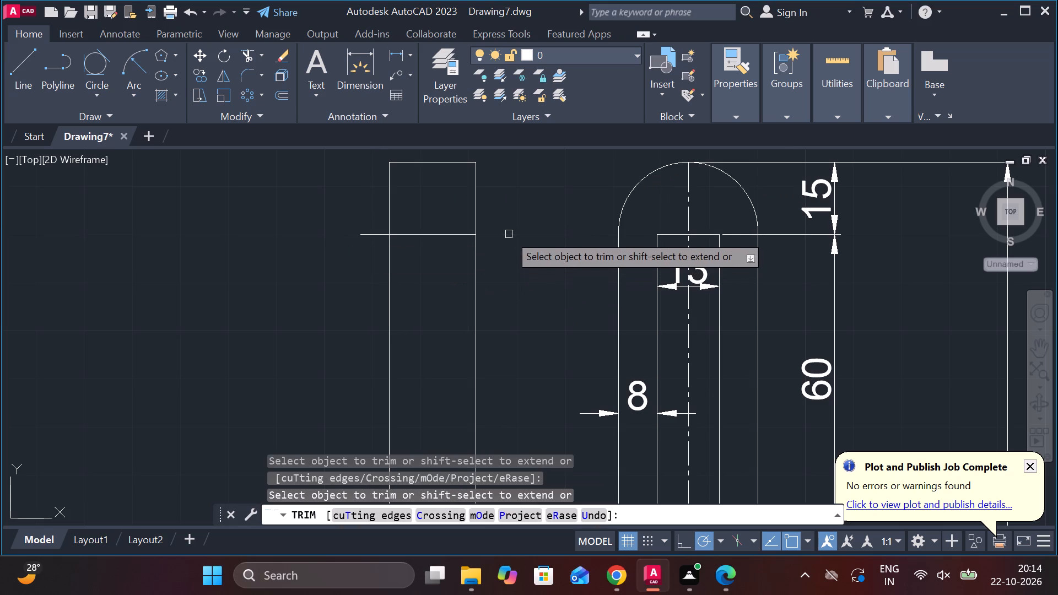
pyautogui.click(373, 235)
pyautogui.scroll(-2, 388, 252)
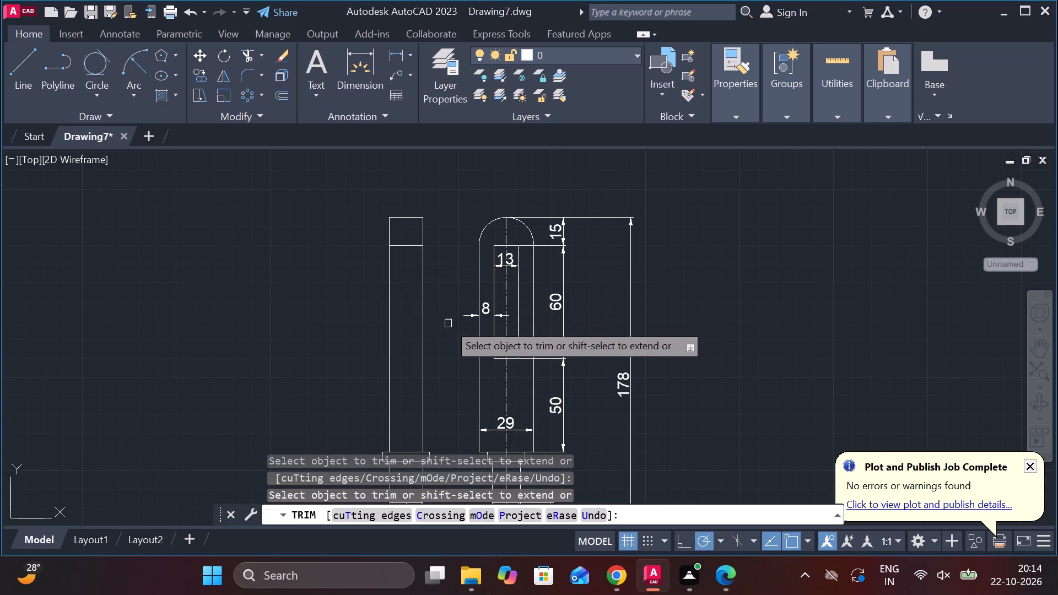
pyautogui.press('Escape')
# Draw a horizontal line across the side view, level with the bottom edge of the front view's slot.
pyautogui.moveTo(434, 297); pyautogui.dragTo(438, 279, button='middle')
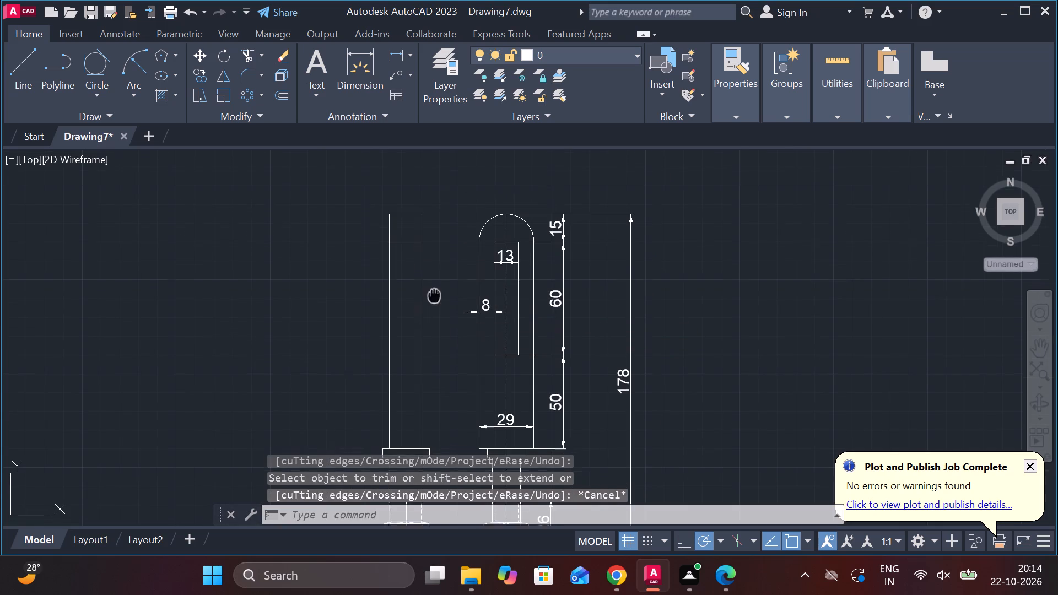
pyautogui.moveTo(438, 279); pyautogui.dragTo(445, 258, button='middle')
pyautogui.press('space')
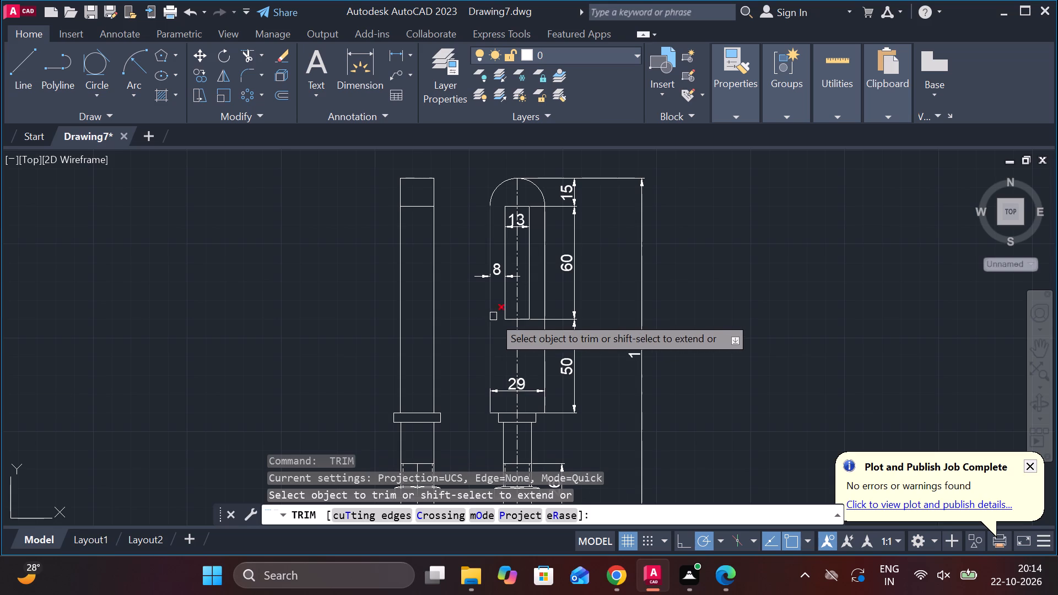
pyautogui.press('Escape')
pyautogui.press('l')
pyautogui.press('Return')
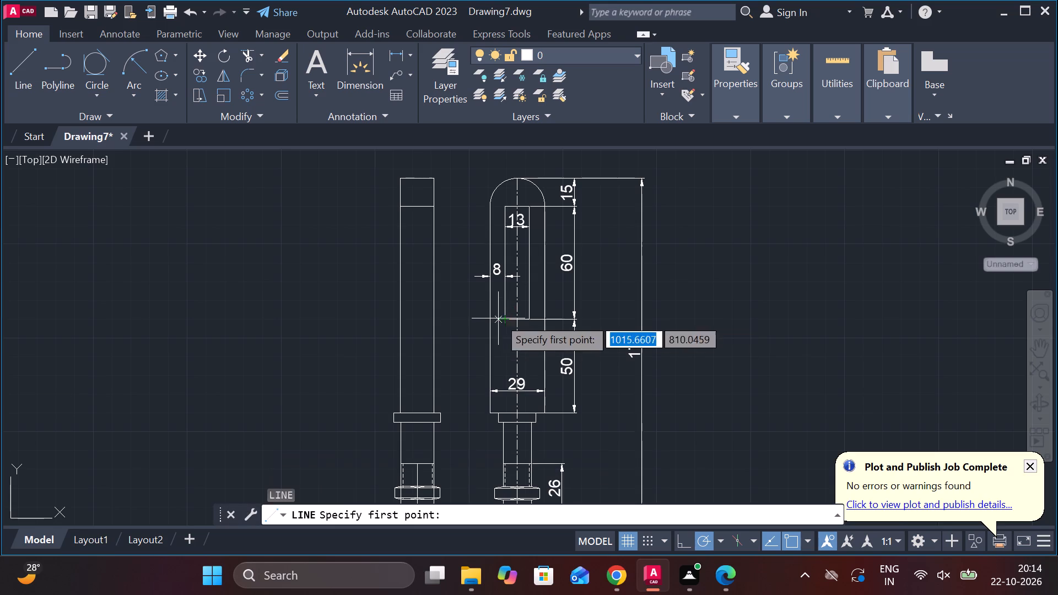
pyautogui.scroll(2, 503, 322)
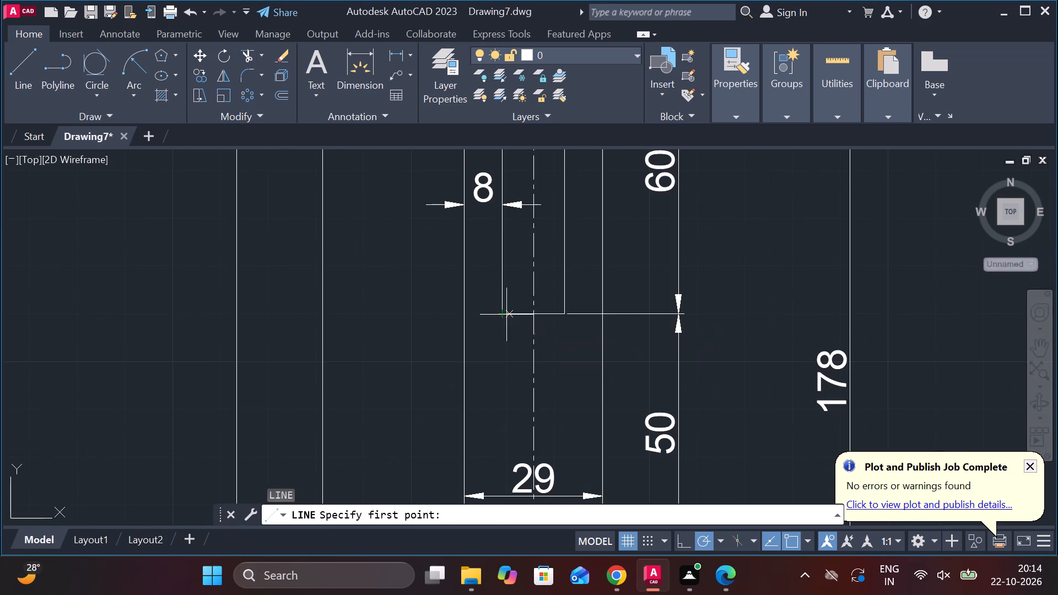
pyautogui.click(417, 315)
pyautogui.moveTo(376, 318); pyautogui.dragTo(401, 320, button='middle')
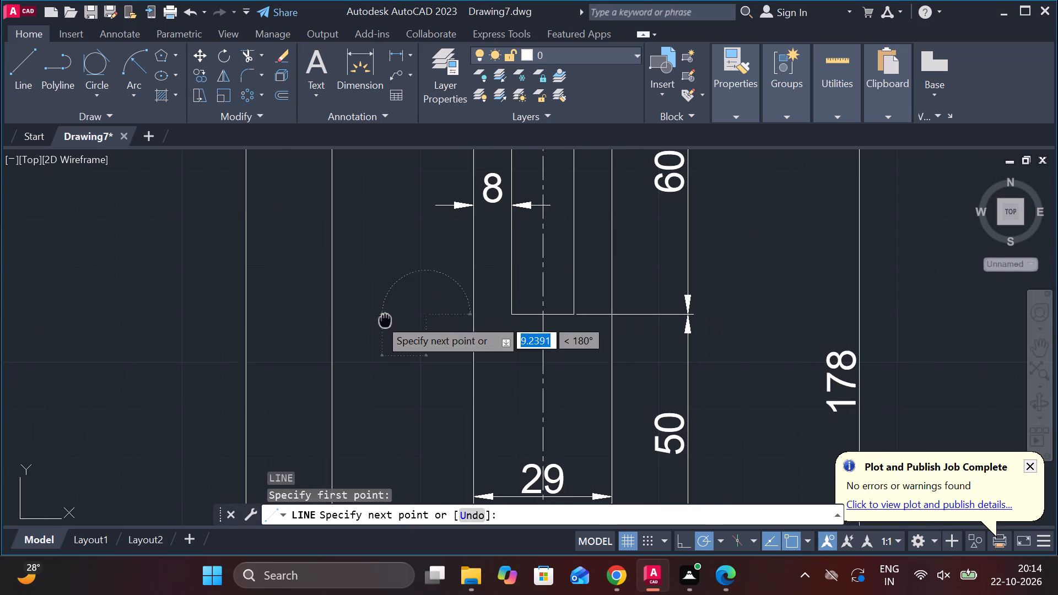
pyautogui.moveTo(401, 320); pyautogui.dragTo(465, 318, button='middle')
pyautogui.click(289, 318)
pyautogui.press('Escape')
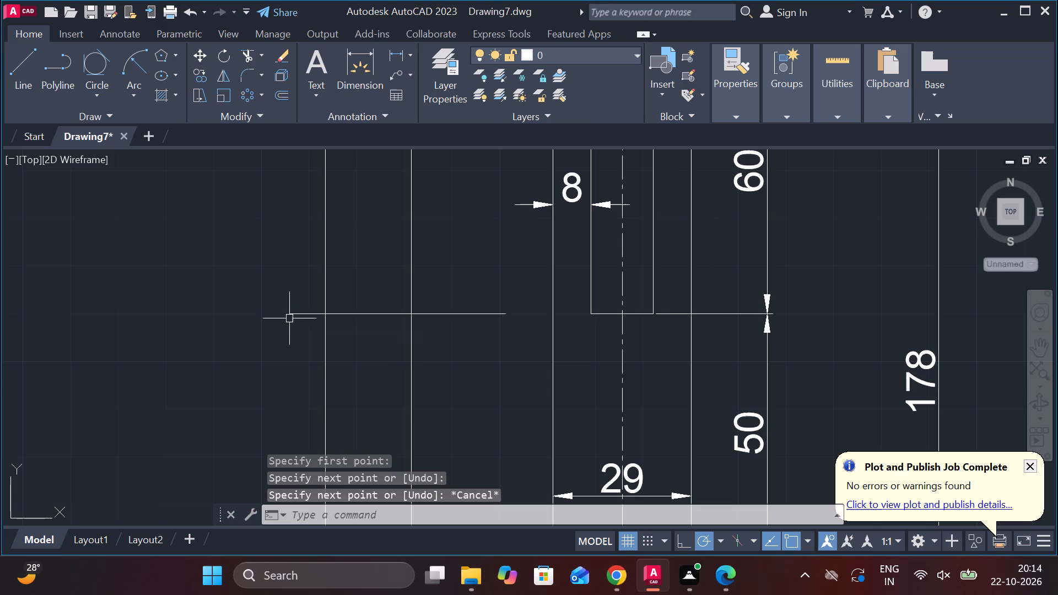
# Trim the slot-bottom line's overhanging ends back to the side view's two vertical edges.
pyautogui.write('tr')
pyautogui.press('space')
pyautogui.moveTo(450, 274); pyautogui.dragTo(466, 359)
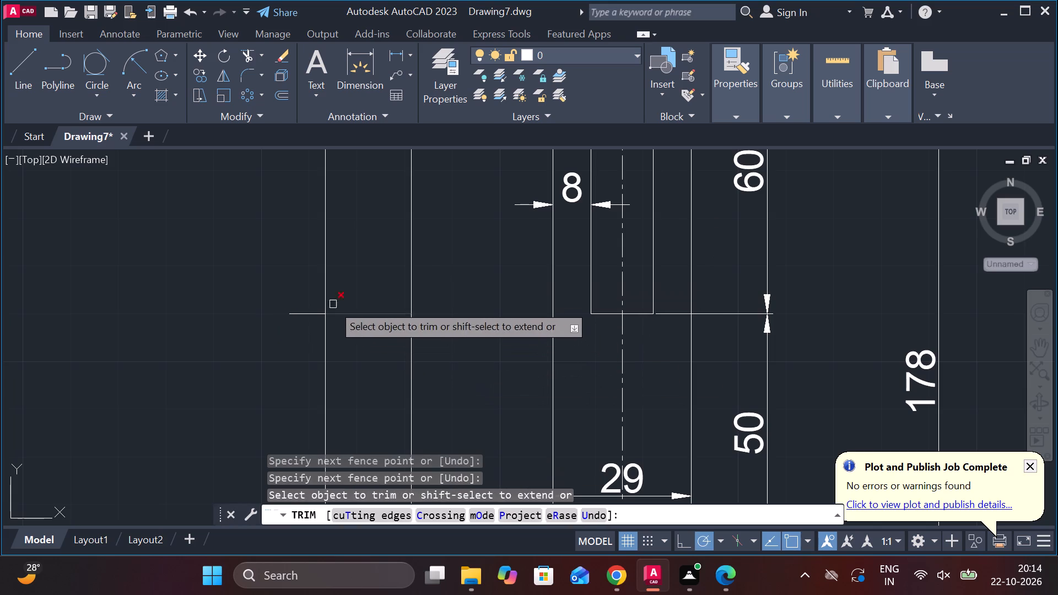
pyautogui.moveTo(303, 285); pyautogui.dragTo(298, 353)
pyautogui.press('Escape')
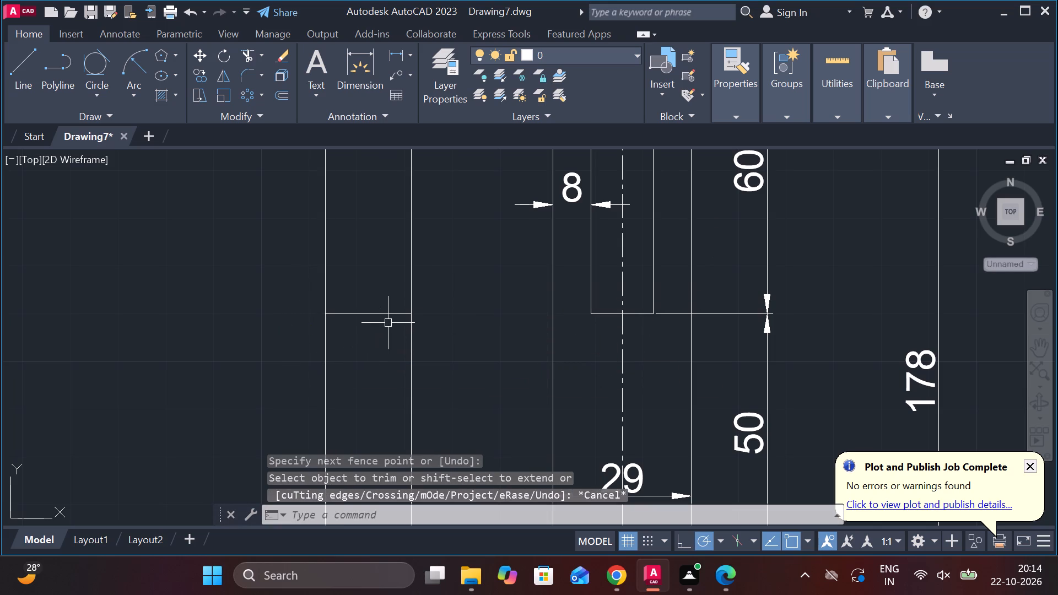
# Change the linetype of the side view's slot-top and slot-bottom lines to DASHED.
pyautogui.click(381, 315)
pyautogui.scroll(-3, 380, 315)
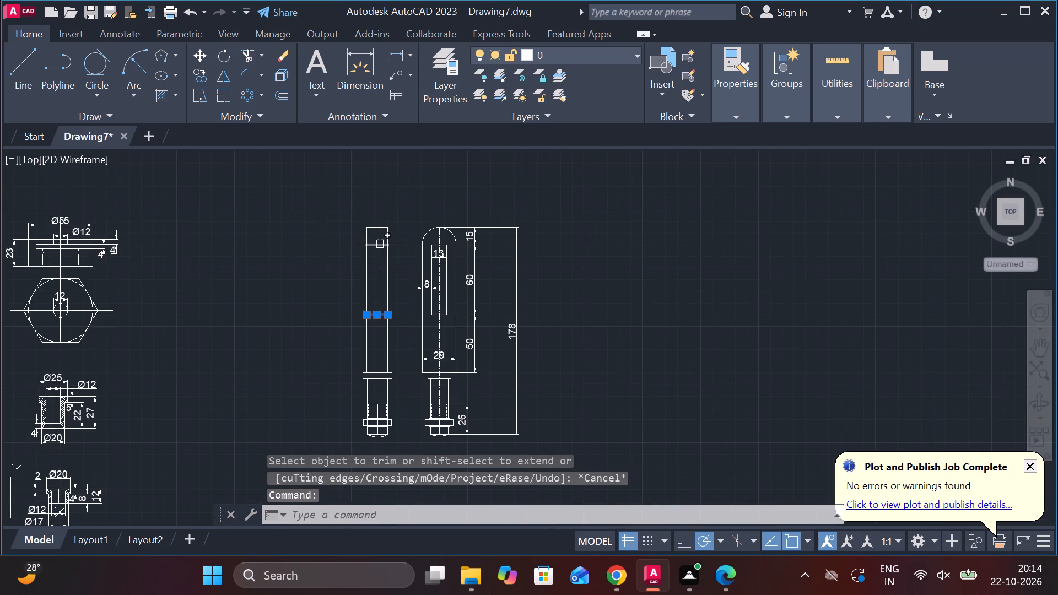
pyautogui.click(380, 246)
pyautogui.click(735, 123)
pyautogui.click(856, 178)
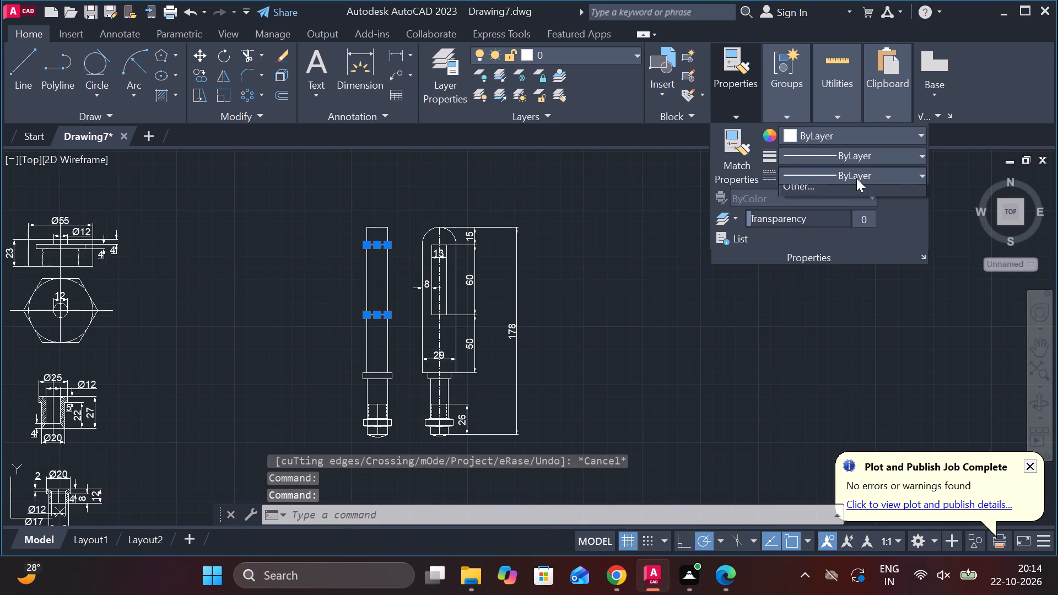
pyautogui.click(828, 275)
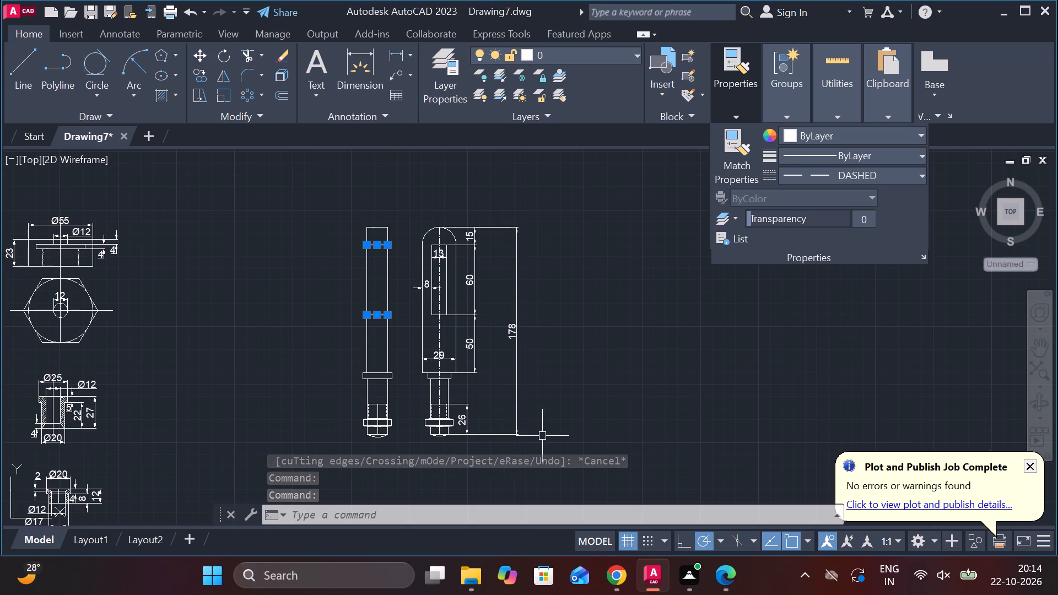
pyautogui.press('Escape')
# Add a horizontal linear dimension for the side-view collar's full width, placed just above the collar.
pyautogui.scroll(2, 384, 380)
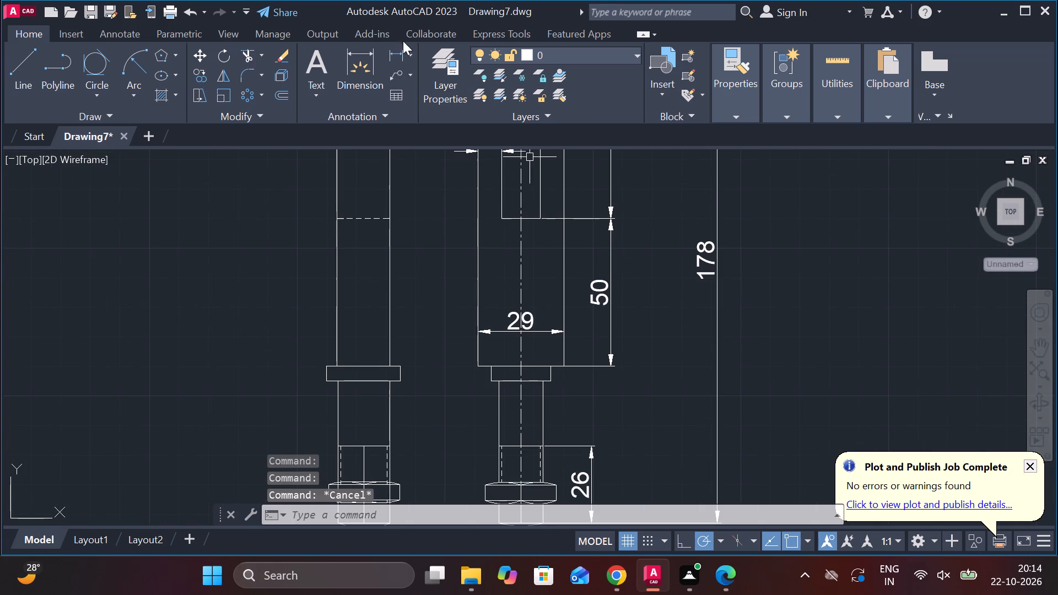
pyautogui.click(397, 53)
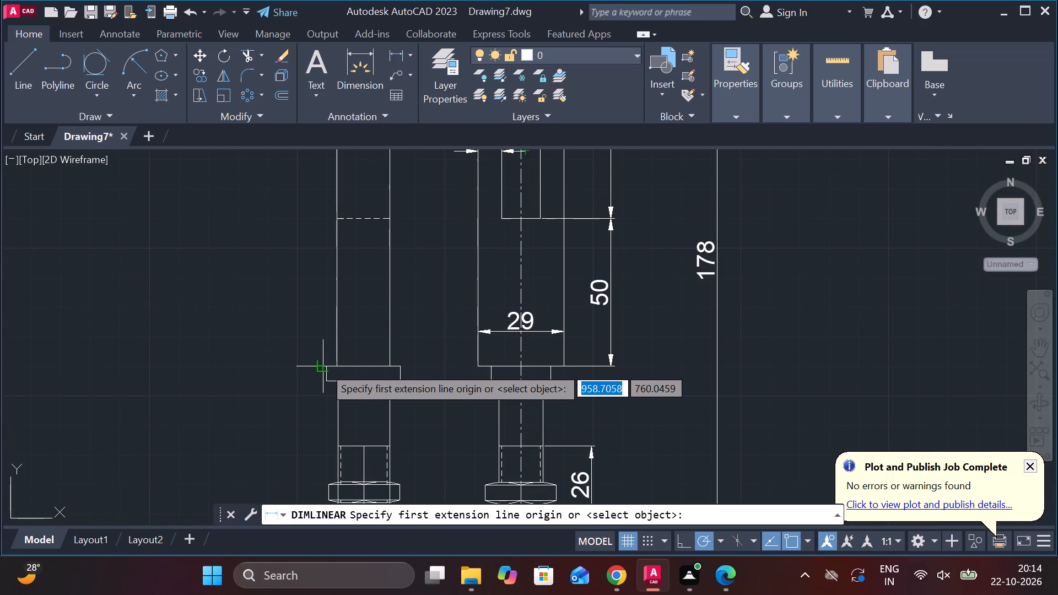
pyautogui.scroll(2, 320, 370)
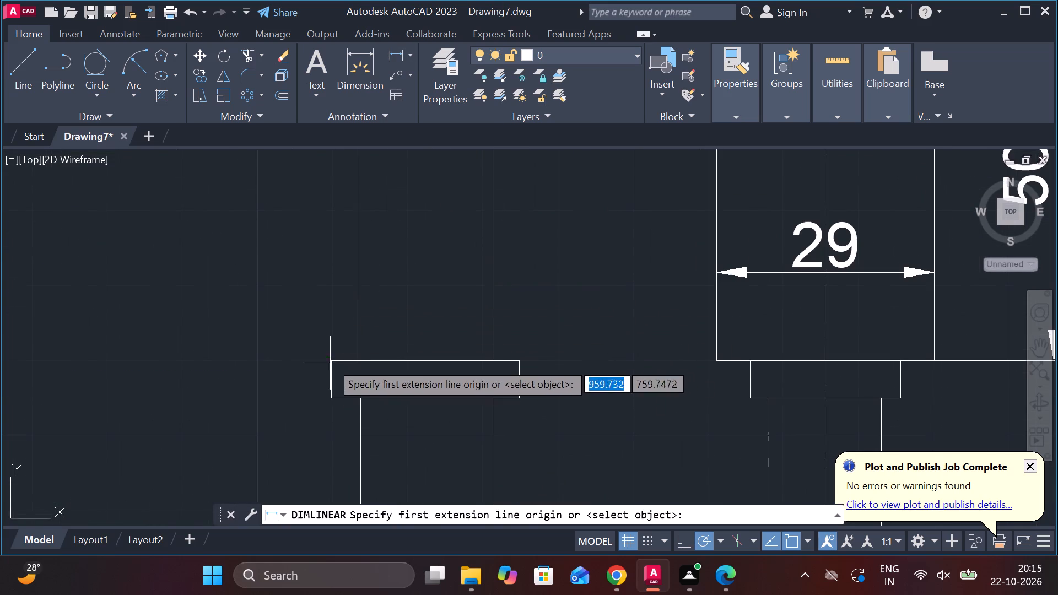
pyautogui.click(331, 360)
pyautogui.click(522, 369)
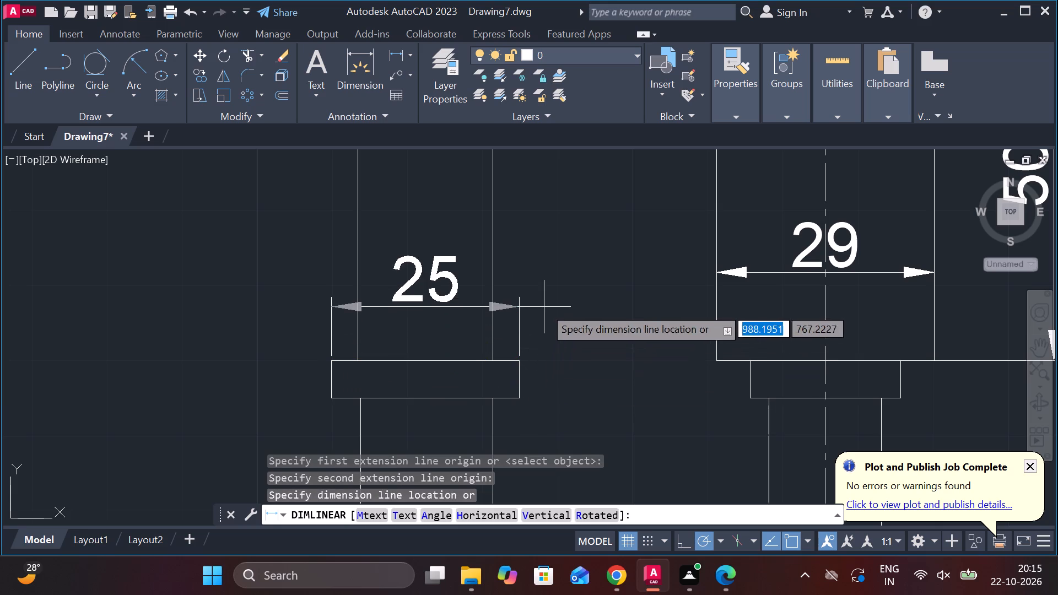
pyautogui.click(544, 307)
# Insert a diameter symbol in front of the side-view collar's width dimension text.
pyautogui.doubleClick(449, 283)
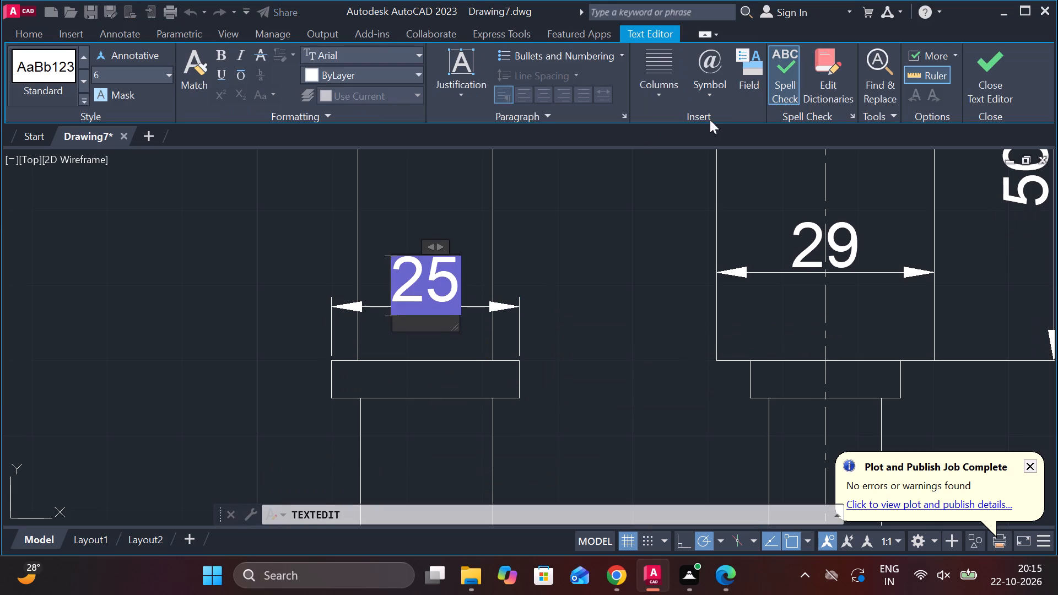
pyautogui.click(725, 102)
pyautogui.click(753, 164)
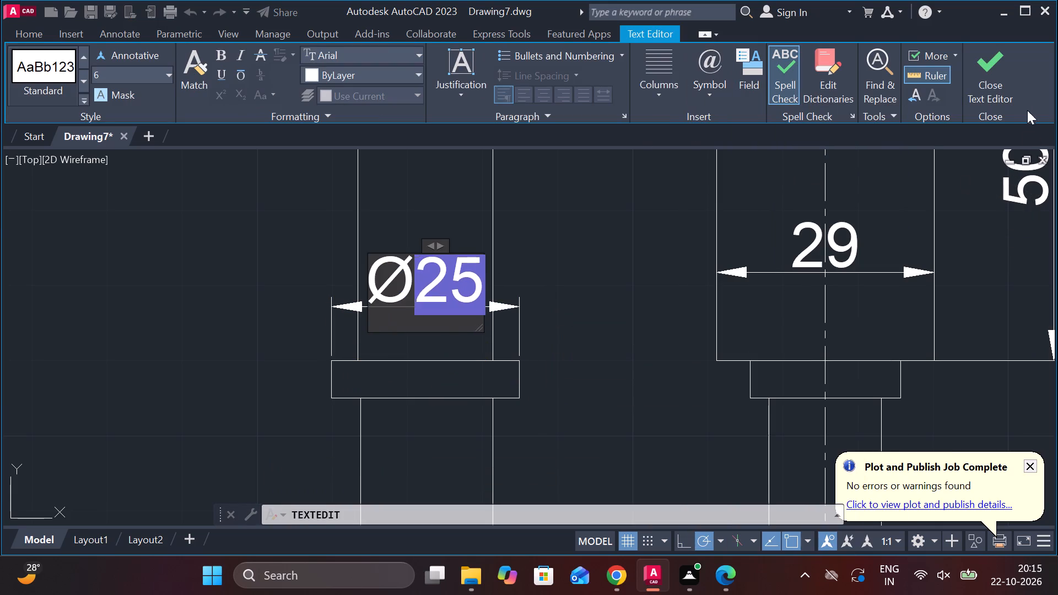
pyautogui.click(997, 81)
# Add a horizontal linear dimension for the side-view body's width, placed between the two dashed slot lines.
pyautogui.scroll(-3, 387, 373)
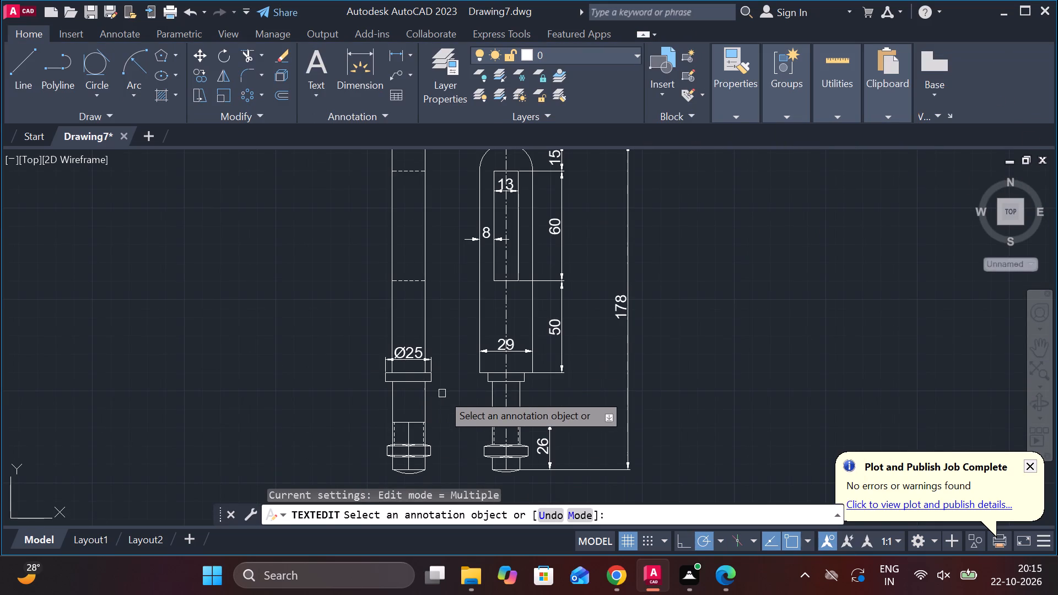
pyautogui.scroll(-1, 510, 397)
pyautogui.scroll(2, 439, 289)
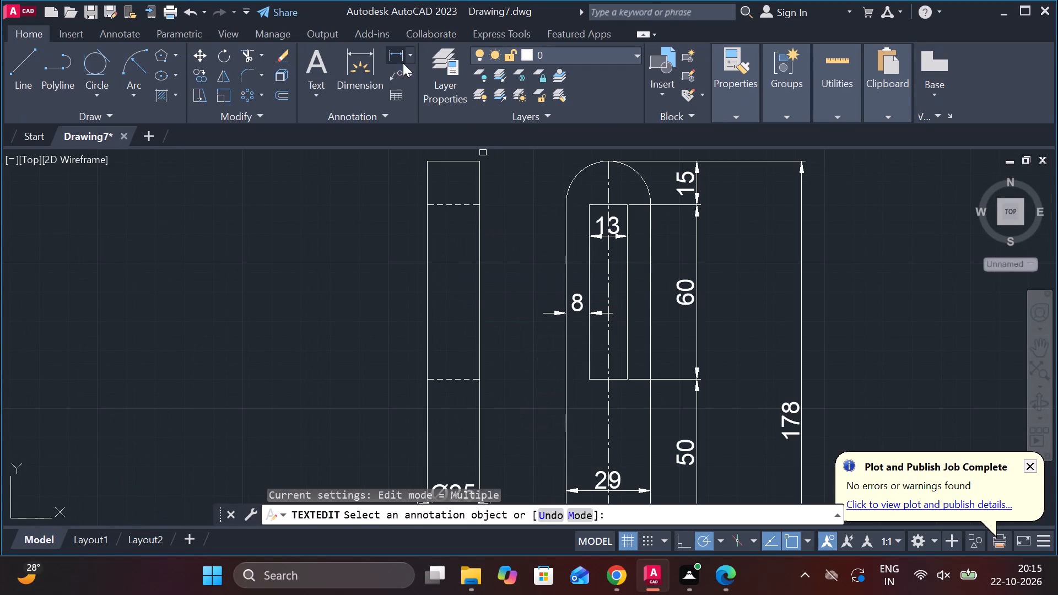
pyautogui.click(403, 63)
pyautogui.click(438, 299)
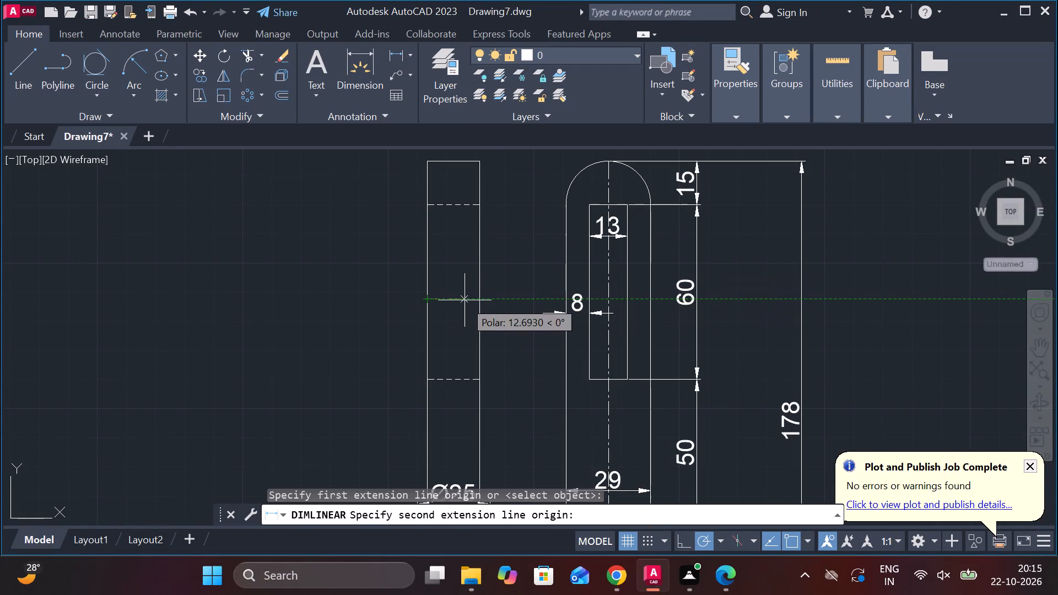
pyautogui.click(471, 301)
pyautogui.click(466, 299)
pyautogui.scroll(-2, 485, 316)
pyautogui.press('Escape')
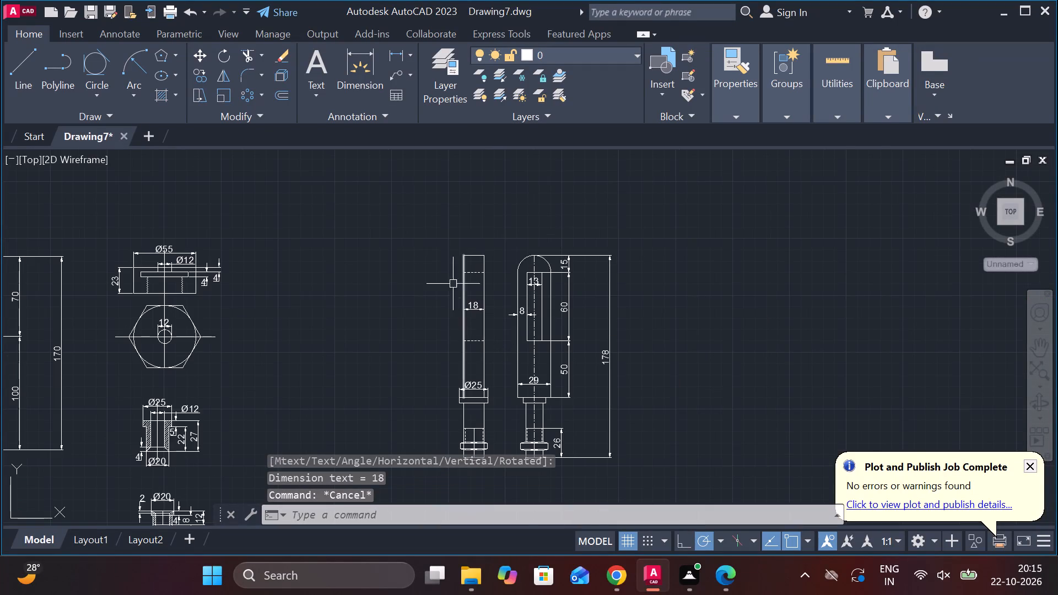
# Move the slotted part's front and side views with their dimensions beside the hexagonal Ø55 part, near the other component drawings.
pyautogui.click(423, 210)
pyautogui.moveTo(625, 375); pyautogui.dragTo(579, 251, button='middle')
pyautogui.click(596, 361)
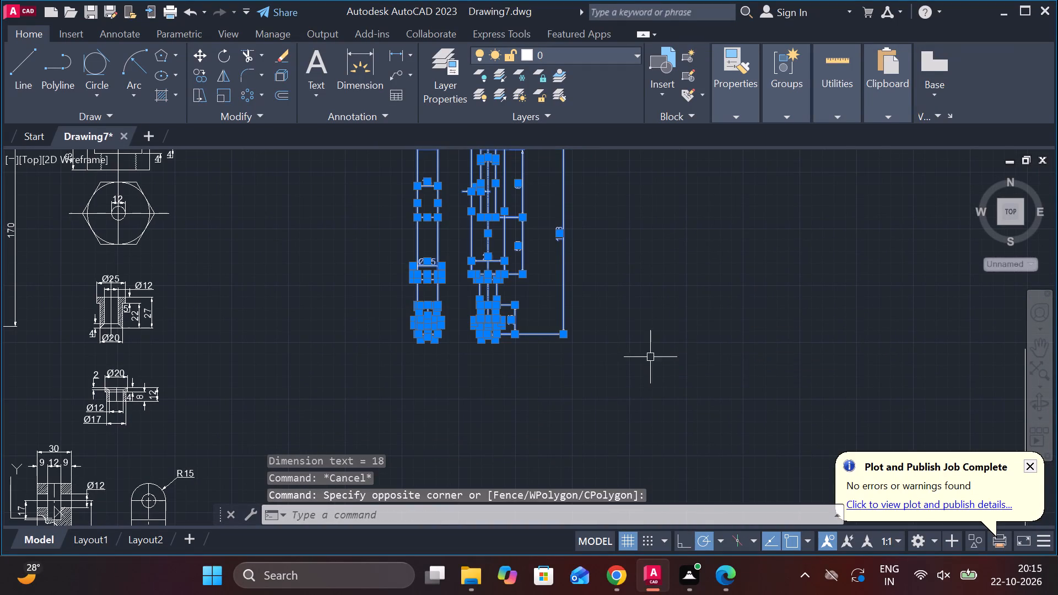
pyautogui.press('m')
pyautogui.press('Return')
pyautogui.click(632, 269)
pyautogui.scroll(-2, 624, 309)
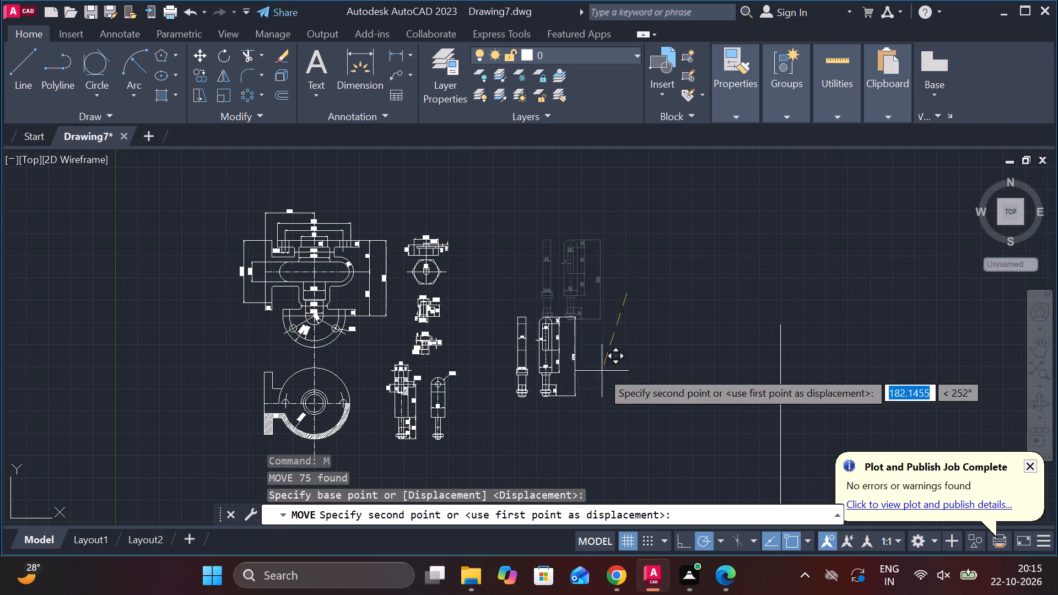
pyautogui.scroll(1, 551, 299)
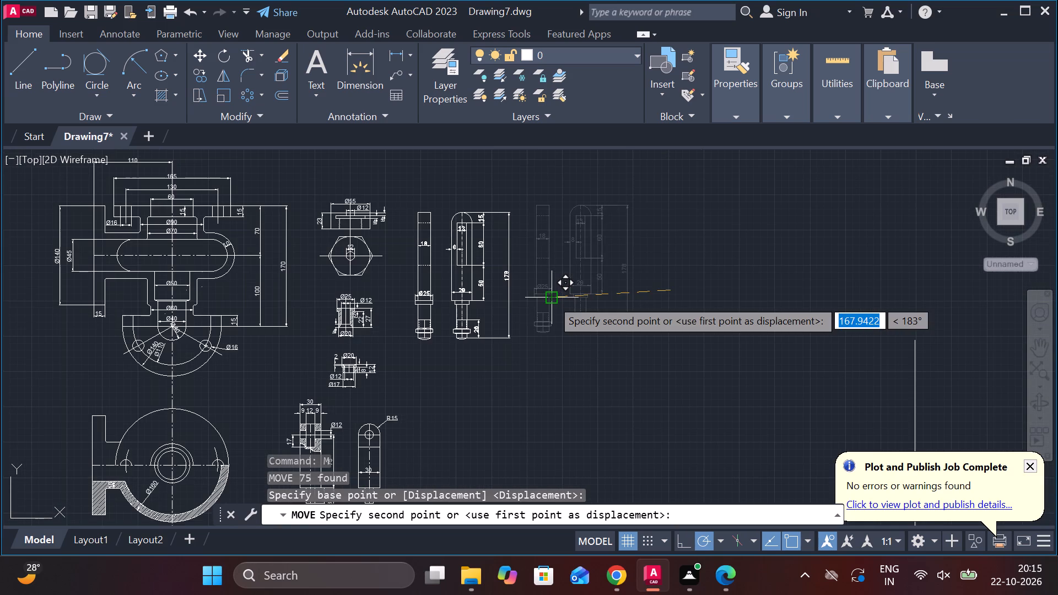
pyautogui.click(551, 299)
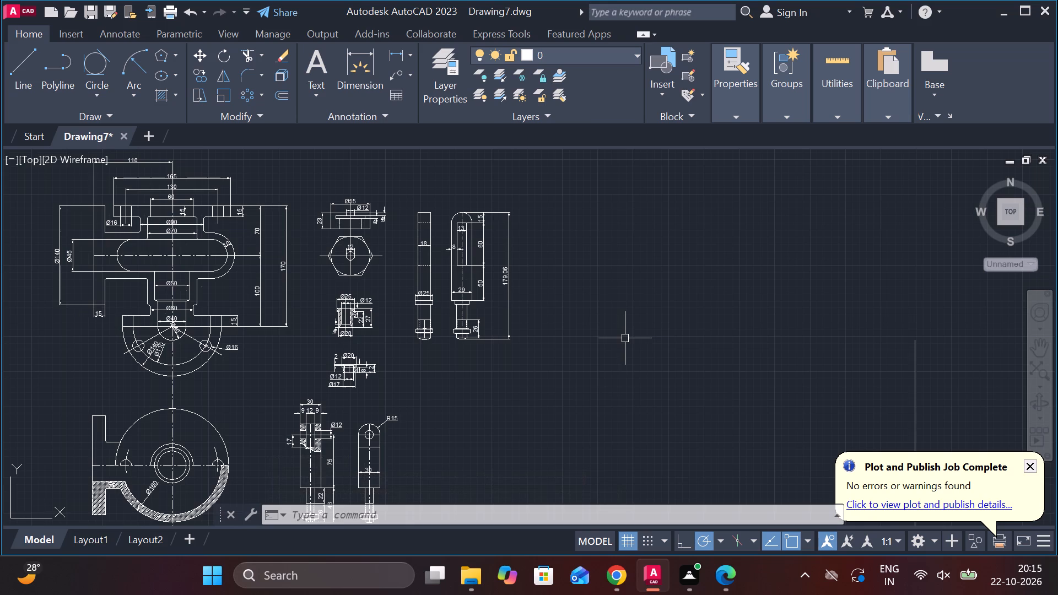
# Erase the stray long vertical line standing away from the component drawings.
pyautogui.moveTo(733, 352); pyautogui.dragTo(724, 352, button='middle')
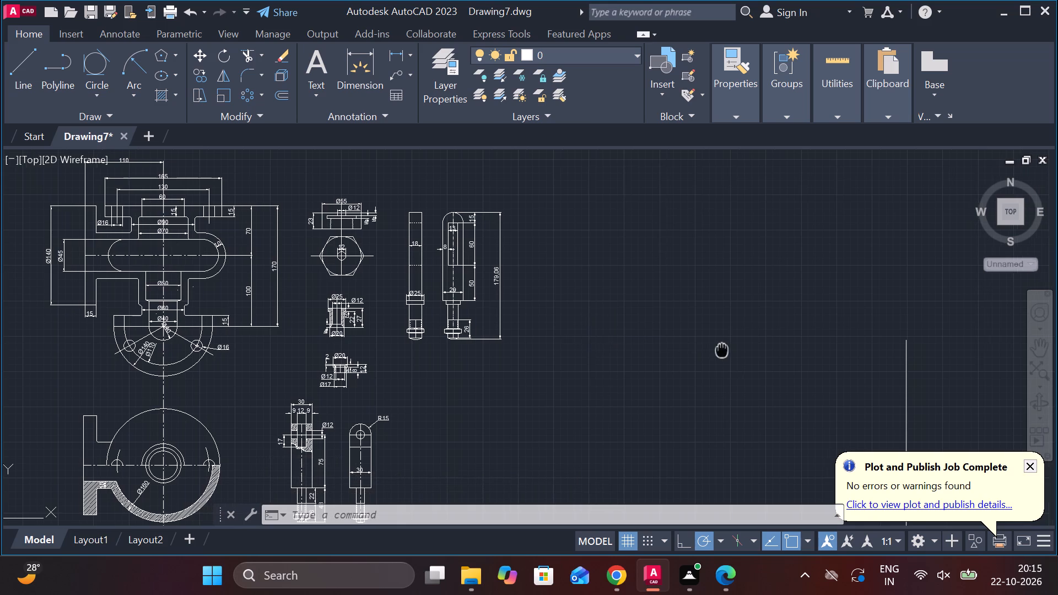
pyautogui.moveTo(720, 347); pyautogui.dragTo(649, 240, button='middle')
pyautogui.scroll(-2, 642, 239)
pyautogui.click(719, 314)
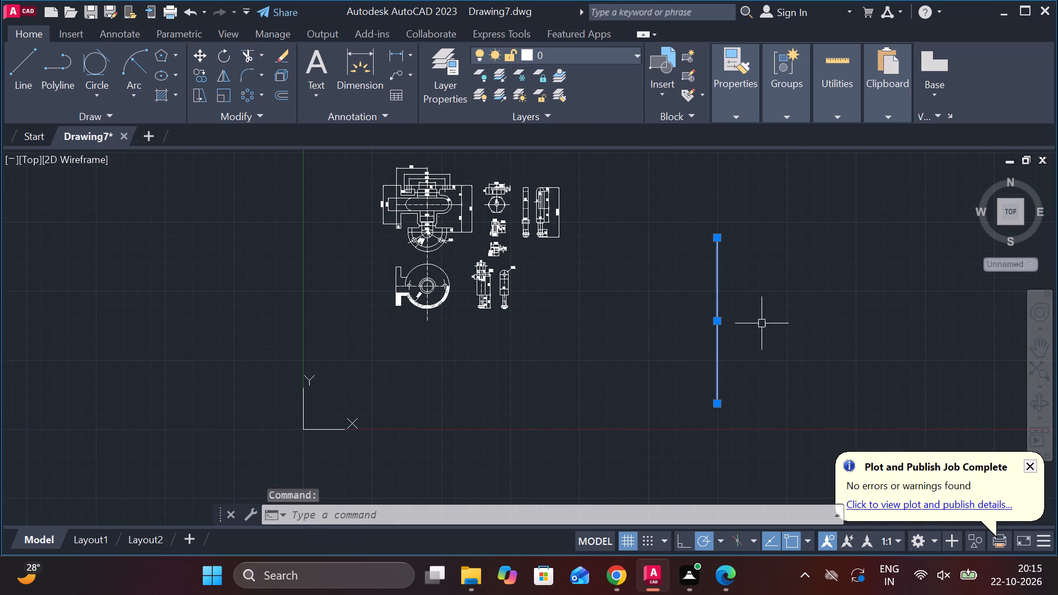
pyautogui.write('e')
pyautogui.press('space')
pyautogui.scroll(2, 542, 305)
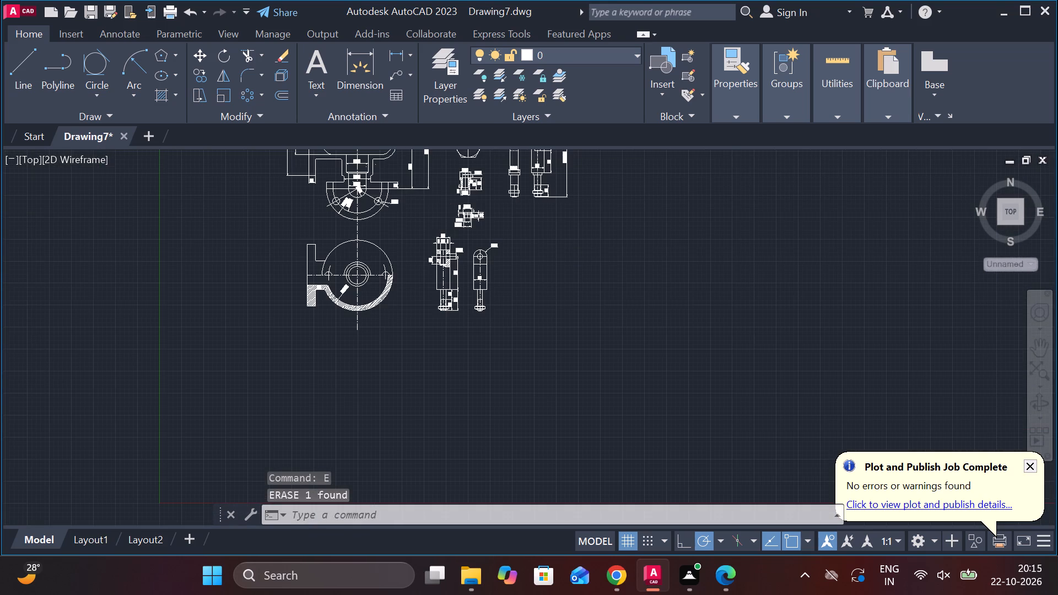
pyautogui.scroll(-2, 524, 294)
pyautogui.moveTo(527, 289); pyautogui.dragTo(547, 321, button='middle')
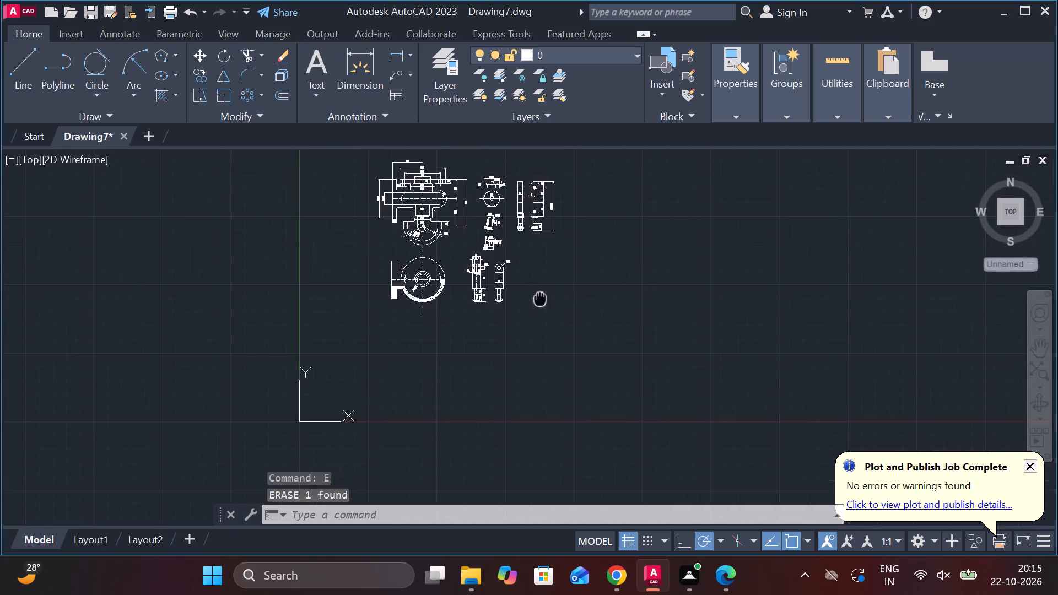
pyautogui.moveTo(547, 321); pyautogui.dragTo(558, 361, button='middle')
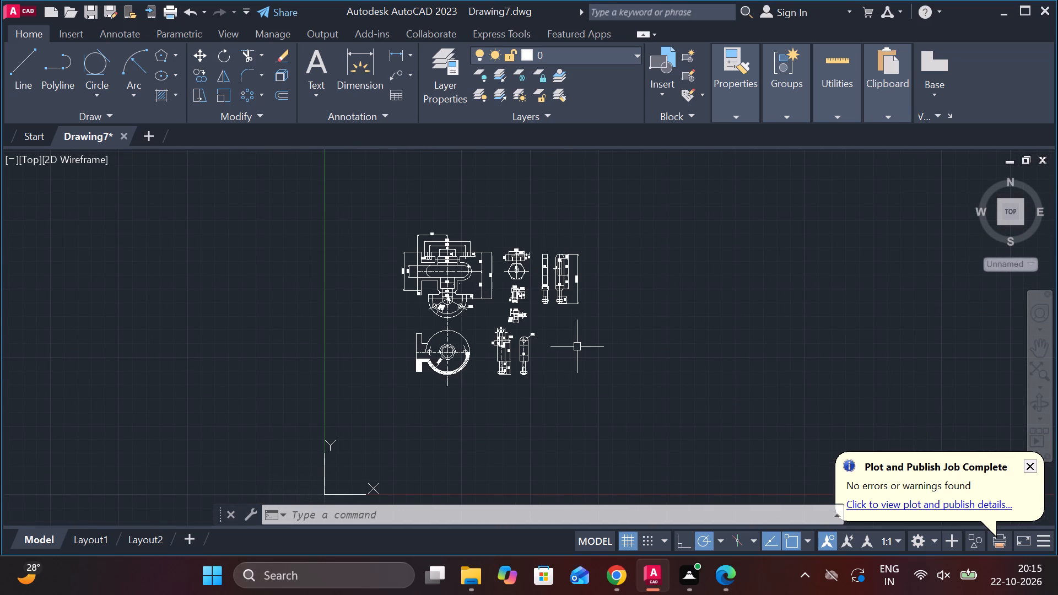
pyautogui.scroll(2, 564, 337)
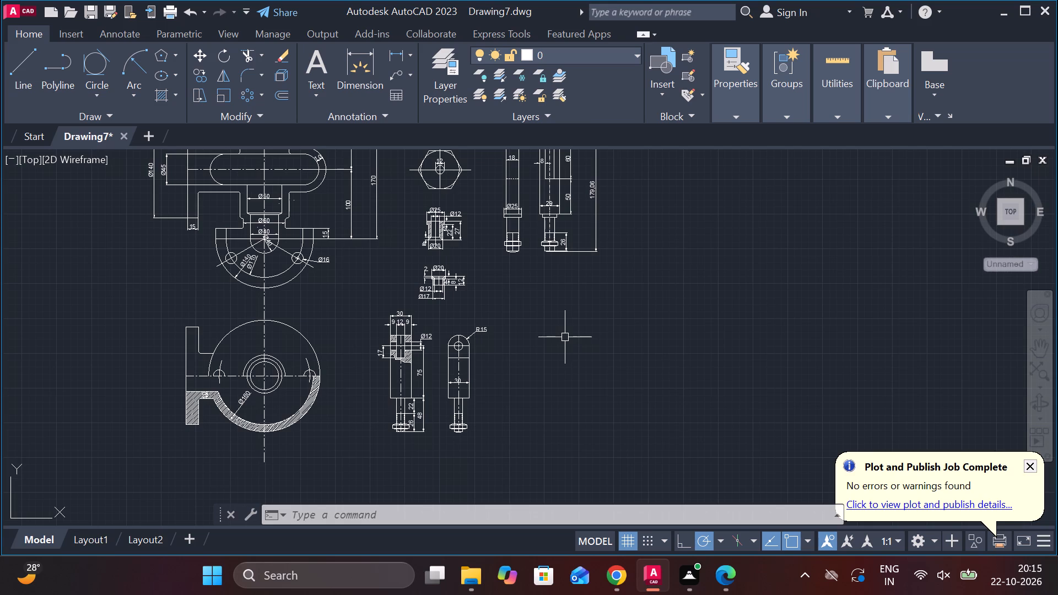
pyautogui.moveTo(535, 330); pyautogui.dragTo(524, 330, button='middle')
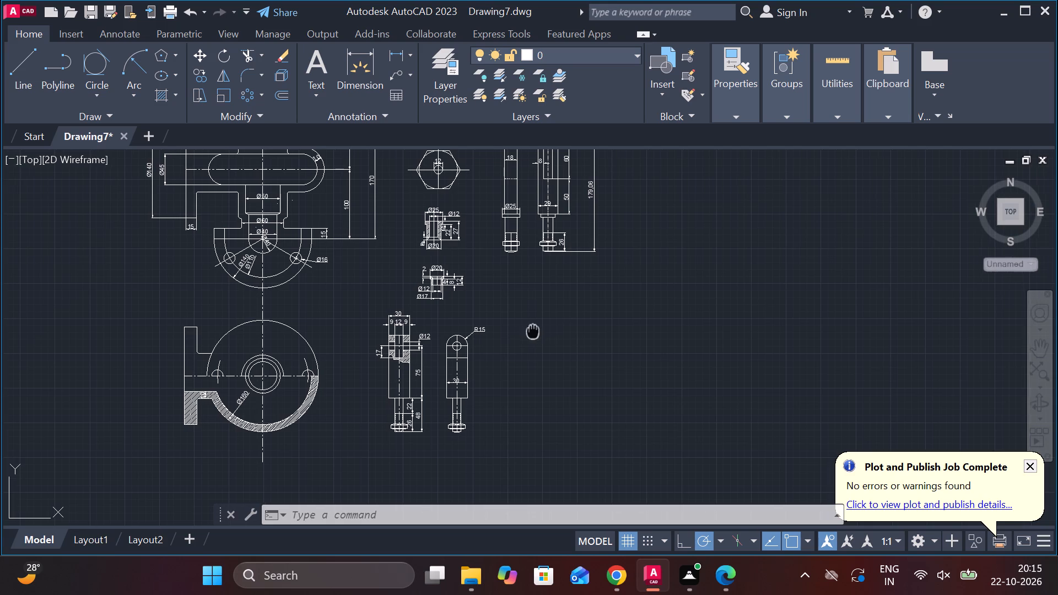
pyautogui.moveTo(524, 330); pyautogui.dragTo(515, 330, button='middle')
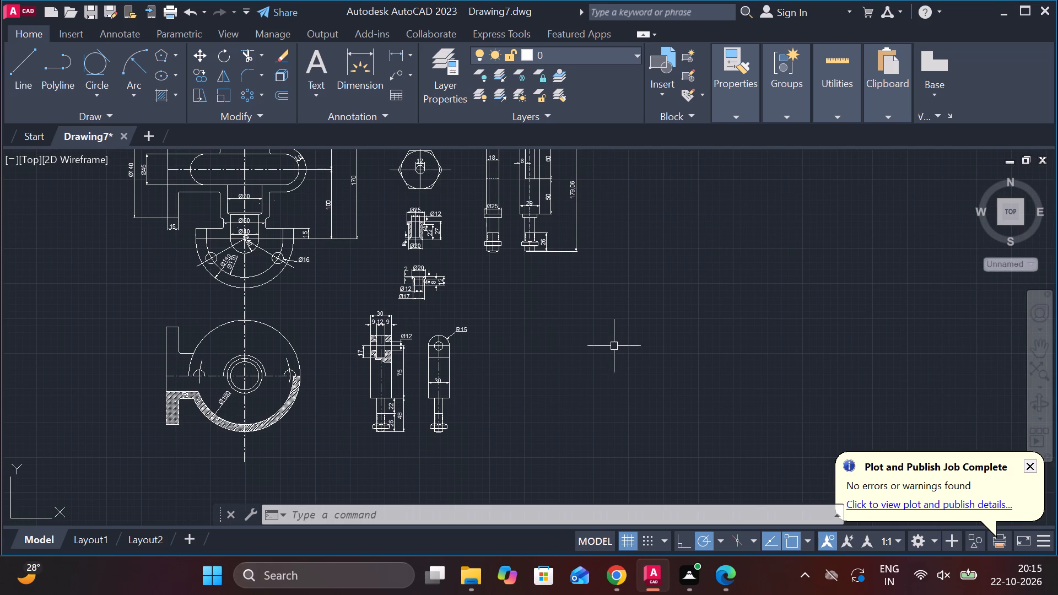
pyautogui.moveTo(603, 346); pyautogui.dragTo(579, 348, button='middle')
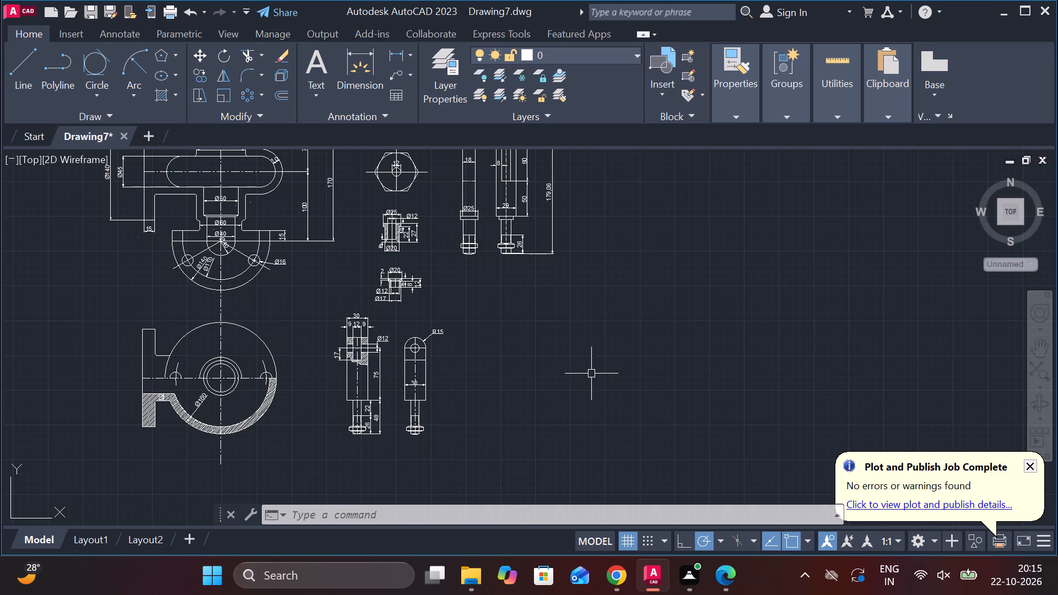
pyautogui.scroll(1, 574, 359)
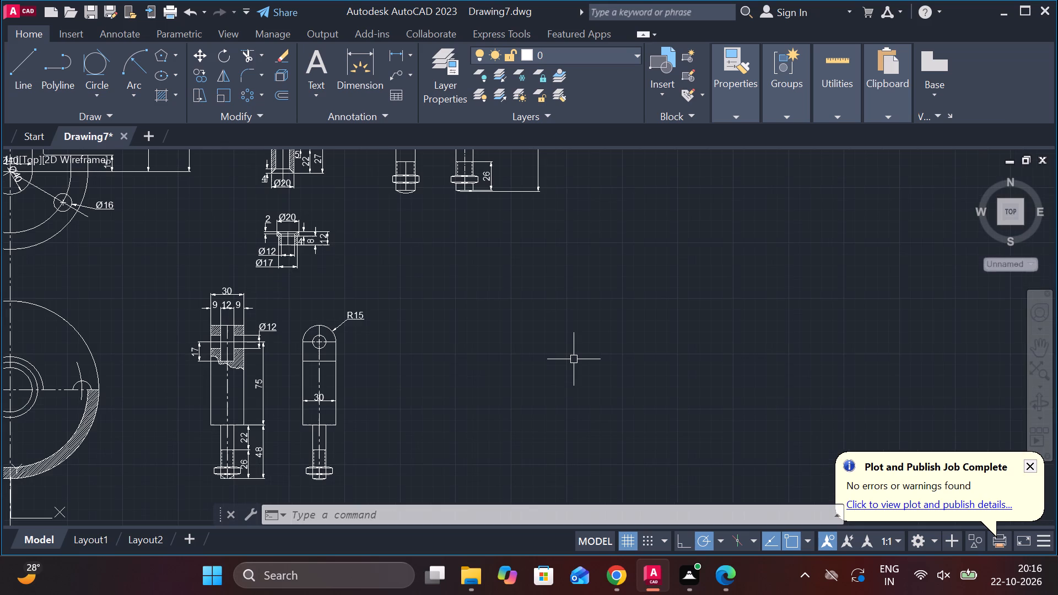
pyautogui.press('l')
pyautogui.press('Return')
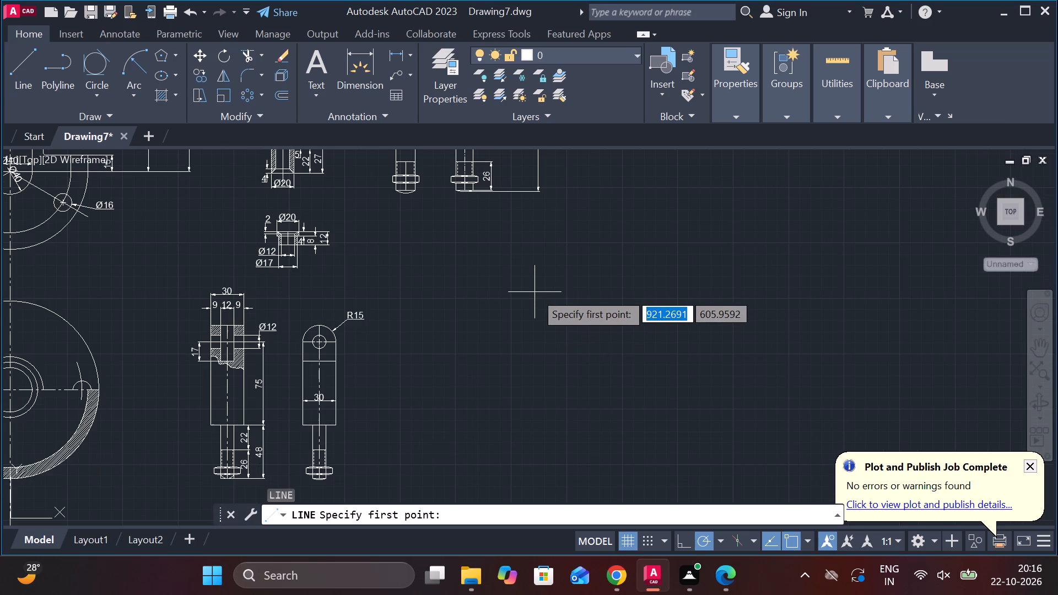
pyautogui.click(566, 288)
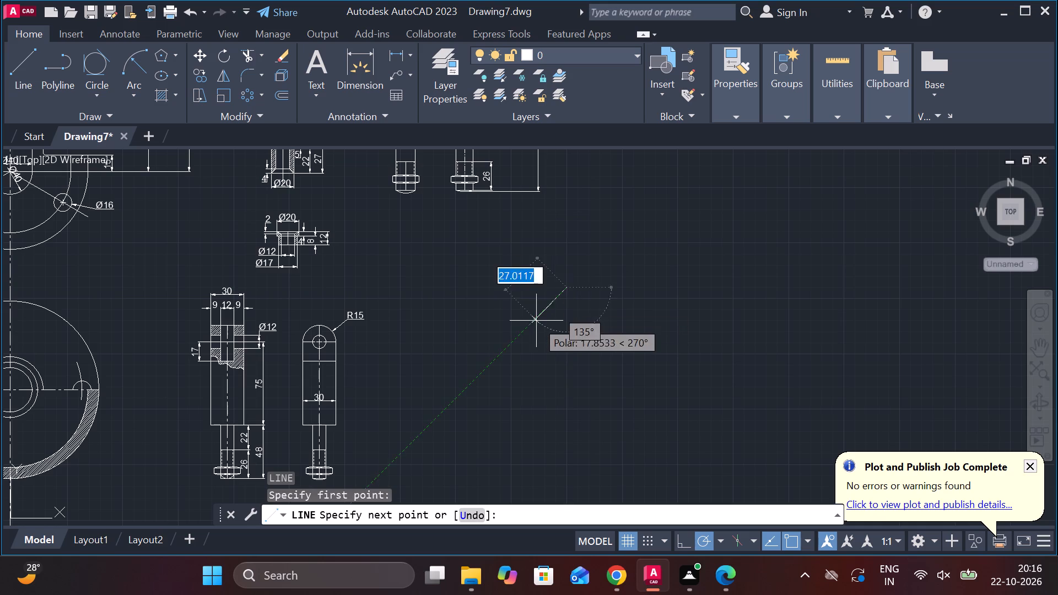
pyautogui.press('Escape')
# Copy the upper slotted, hatched portion of the 30-wide fork part's sectional view, with its nearby dimensions, into the empty area beside the R15 view.
pyautogui.moveTo(503, 296); pyautogui.dragTo(659, 314, button='middle')
pyautogui.moveTo(608, 338); pyautogui.dragTo(619, 437, button='middle')
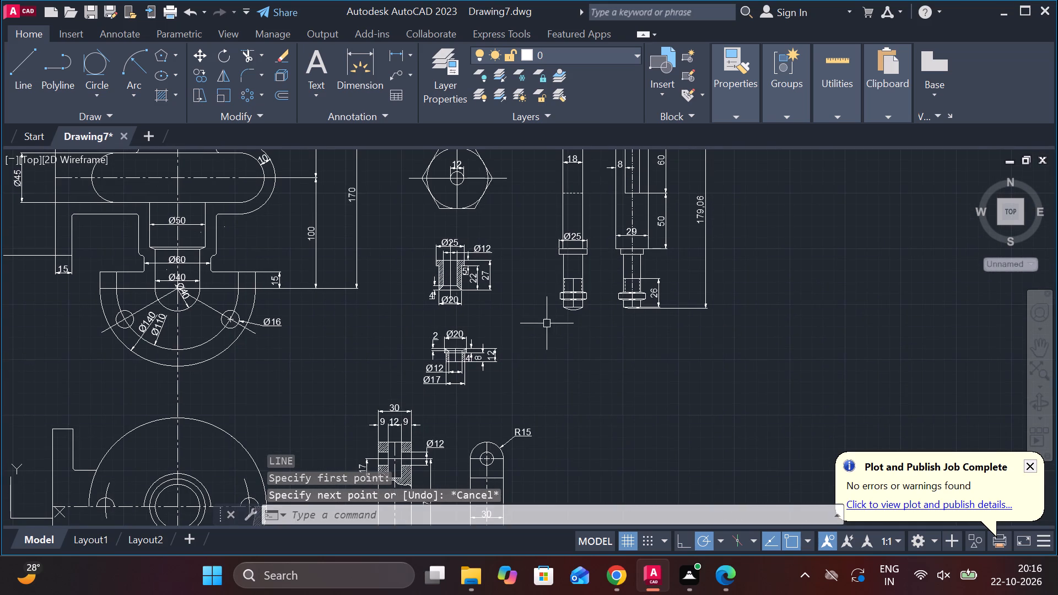
pyautogui.moveTo(562, 343); pyautogui.dragTo(538, 452, button='middle')
pyautogui.scroll(1, 457, 295)
pyautogui.scroll(-2, 458, 303)
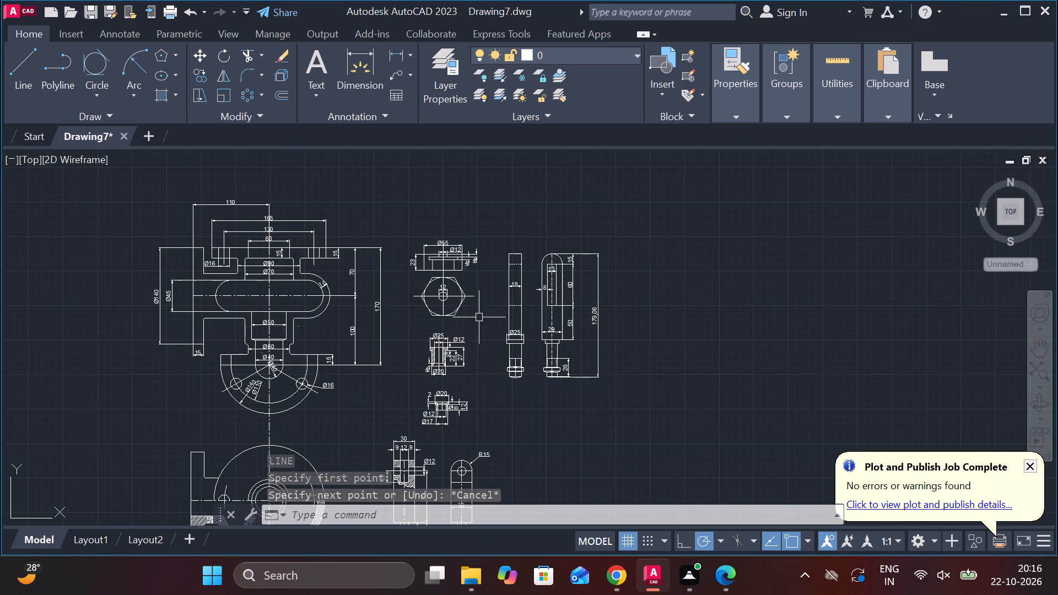
pyautogui.moveTo(500, 414); pyautogui.dragTo(530, 305, button='middle')
pyautogui.scroll(3, 436, 378)
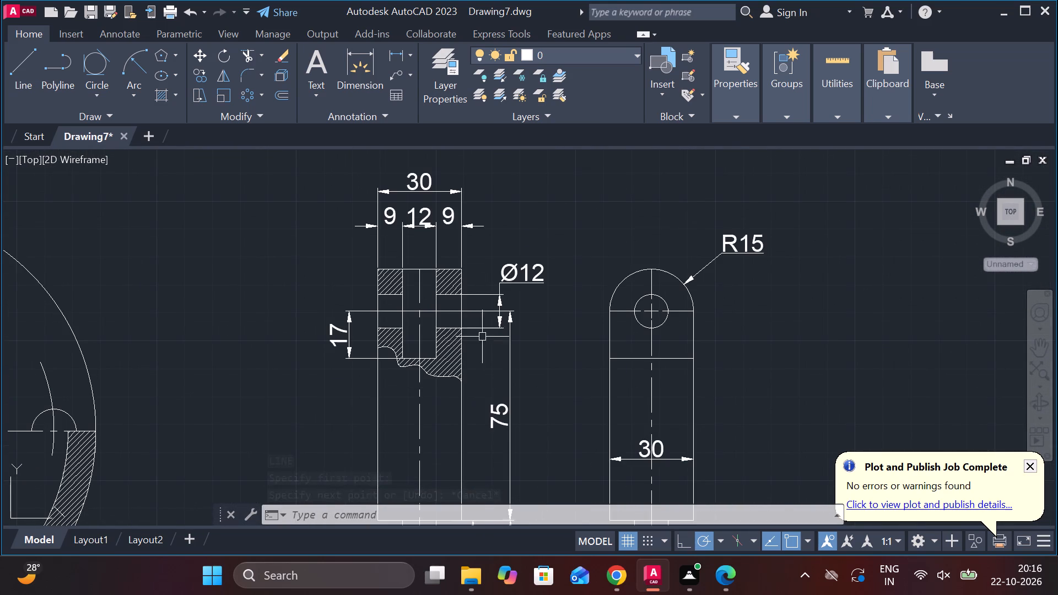
pyautogui.moveTo(460, 368); pyautogui.dragTo(455, 305, button='middle')
pyautogui.scroll(-1, 472, 339)
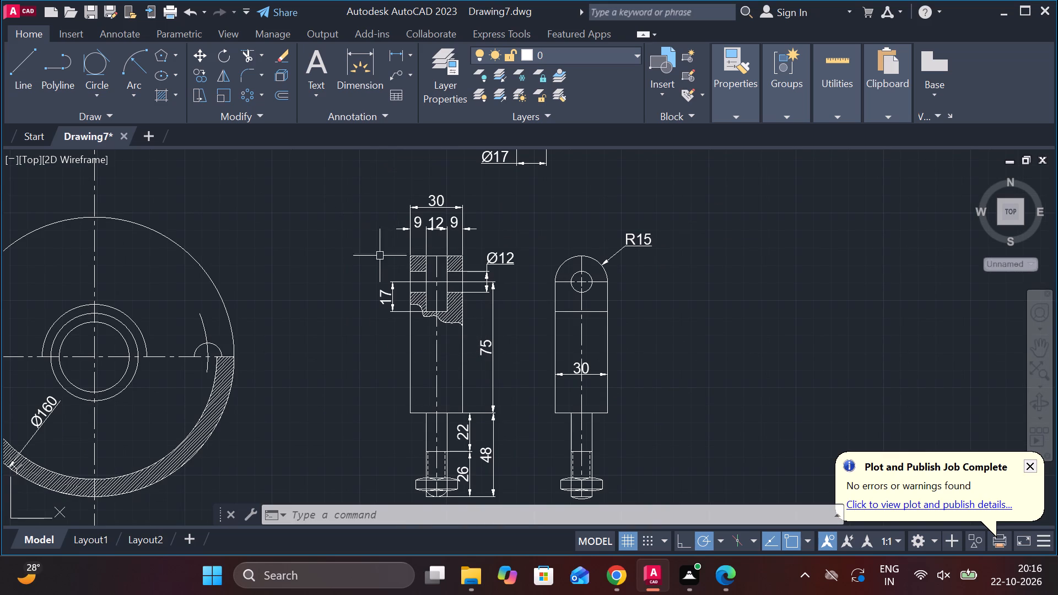
pyautogui.click(355, 186)
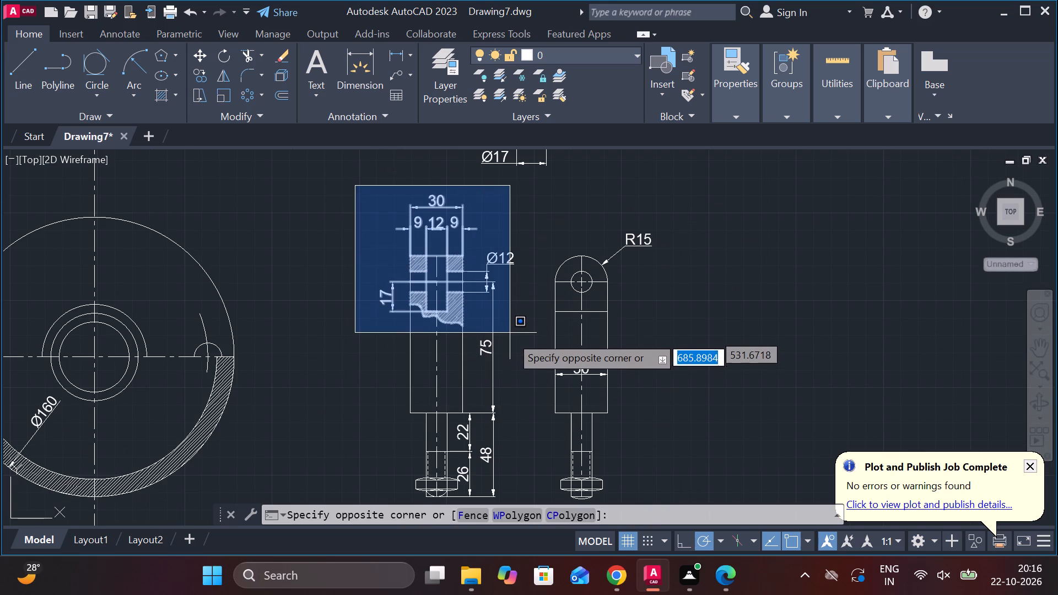
pyautogui.click(510, 344)
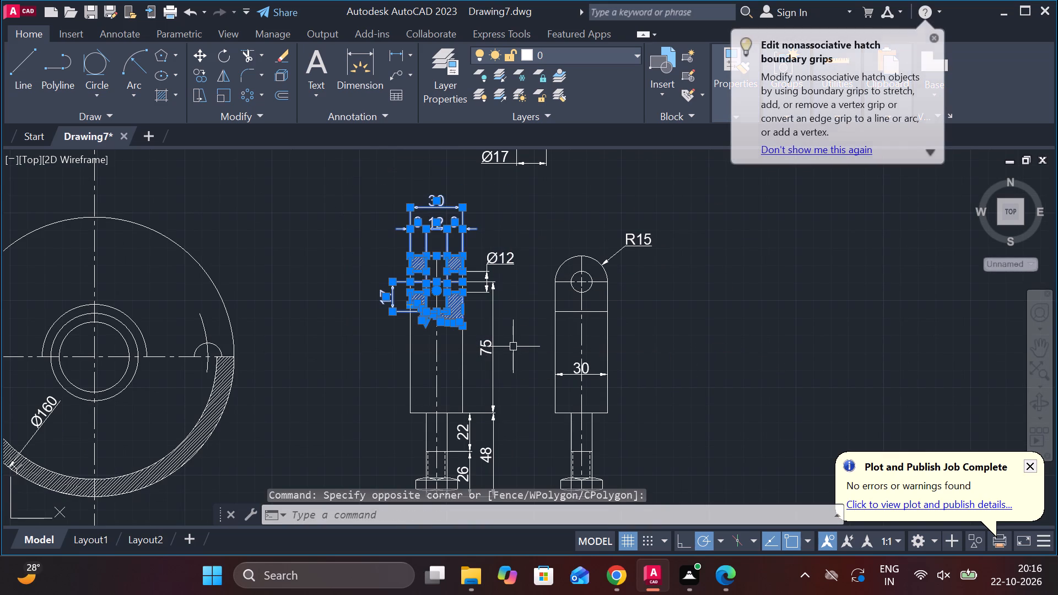
pyautogui.write('co')
pyautogui.press('Return')
pyautogui.click(513, 347)
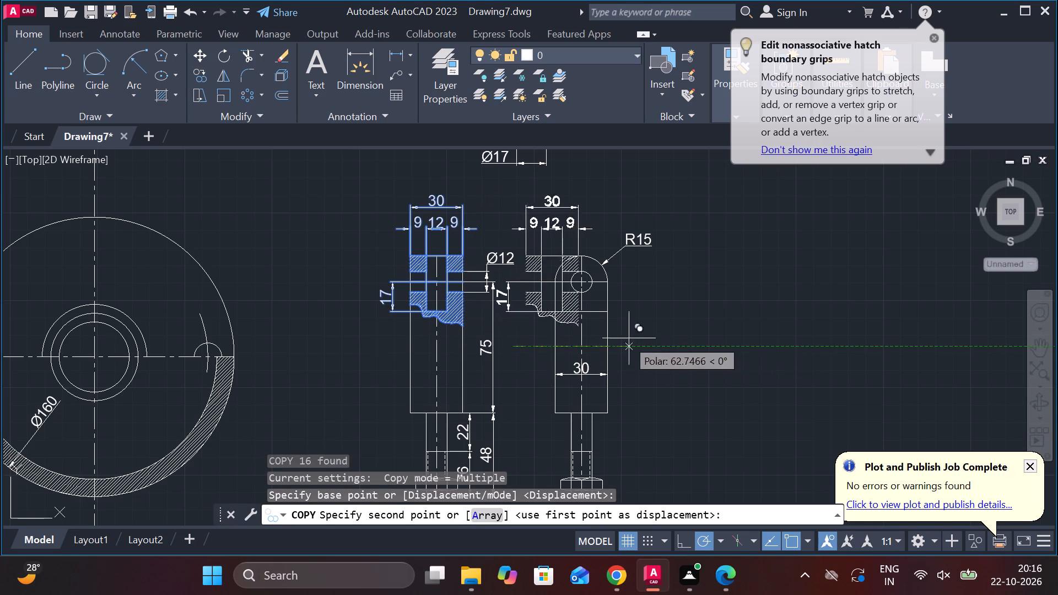
pyautogui.moveTo(755, 343); pyautogui.dragTo(764, 343, button='middle')
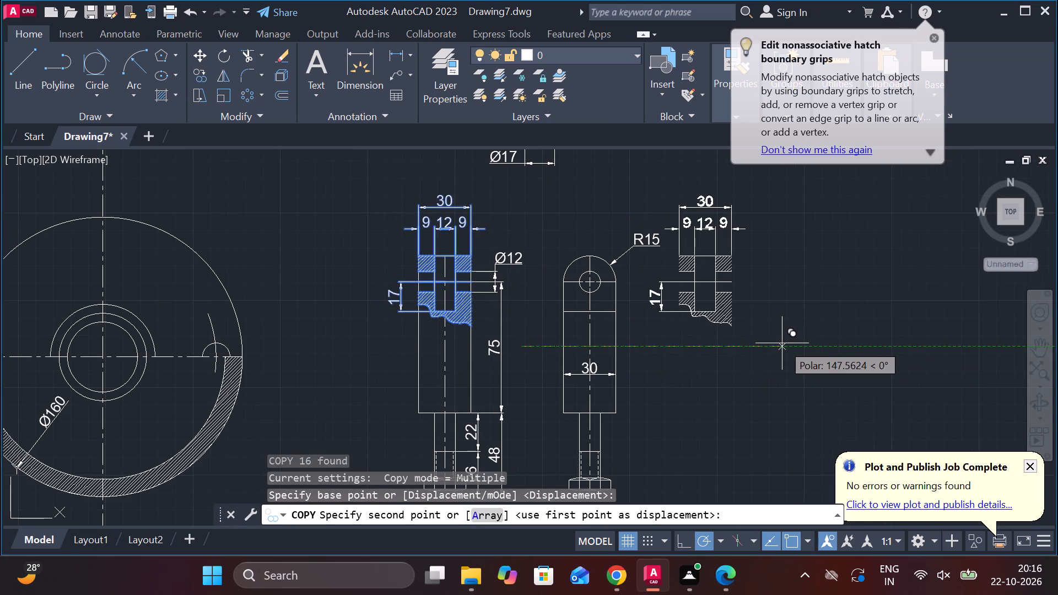
pyautogui.moveTo(795, 345); pyautogui.dragTo(676, 372, button='middle')
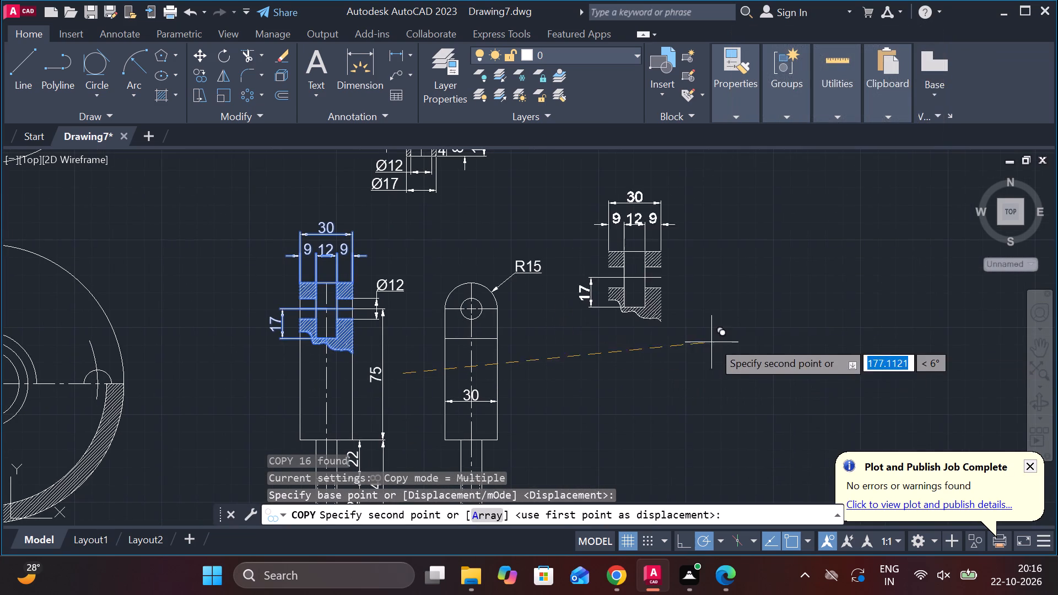
pyautogui.click(719, 338)
pyautogui.press('Escape')
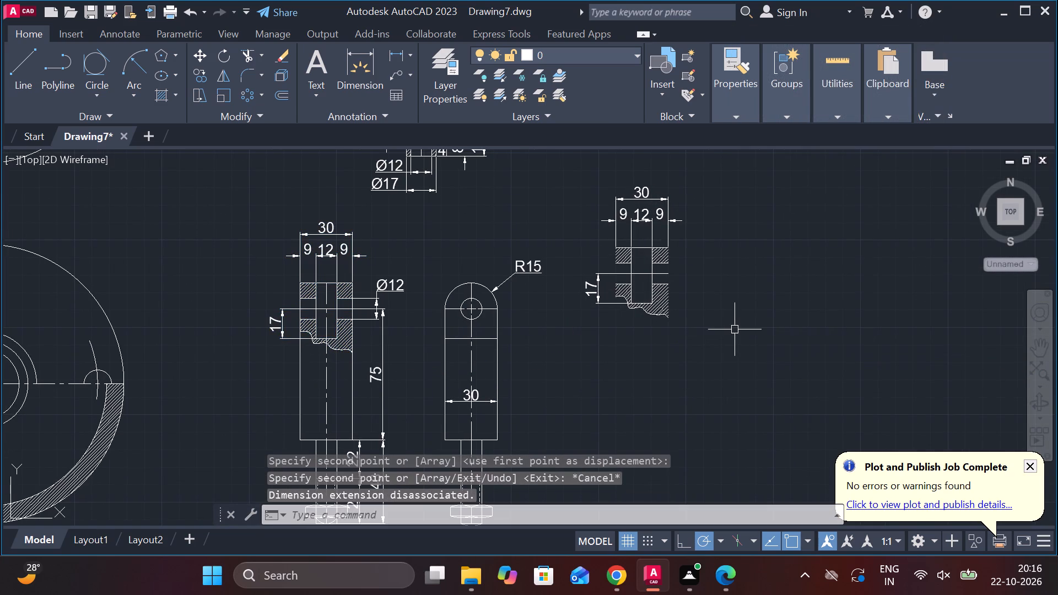
# Draw two vertical side lines running down from the copied slotted head's upper outer corners, past the wavy break line.
pyautogui.press('l')
pyautogui.press('Return')
pyautogui.click(671, 250)
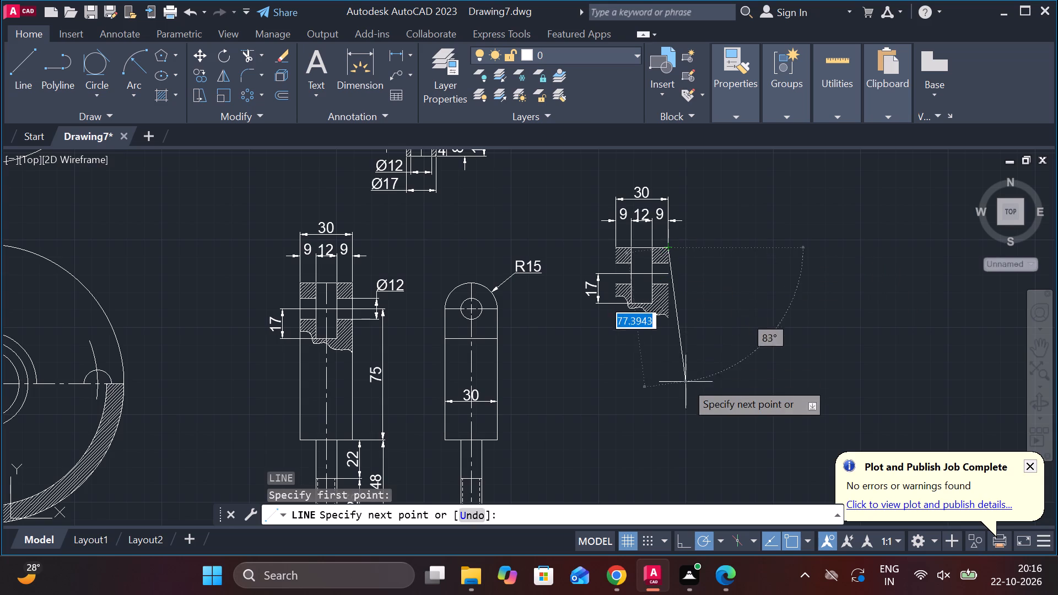
pyautogui.click(674, 414)
pyautogui.press('Escape')
pyautogui.press('space')
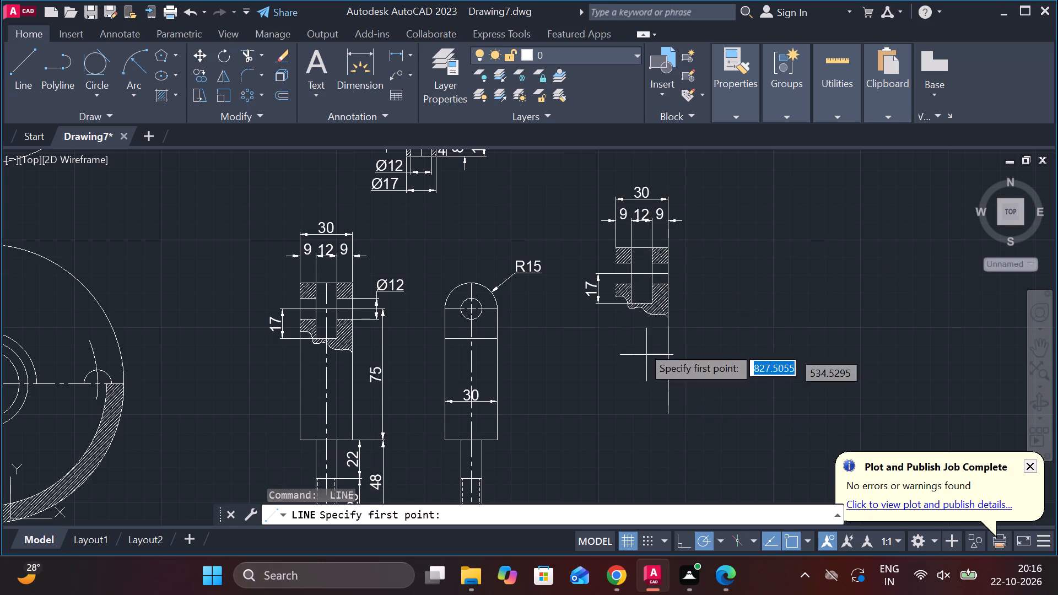
pyautogui.click(614, 248)
pyautogui.click(608, 378)
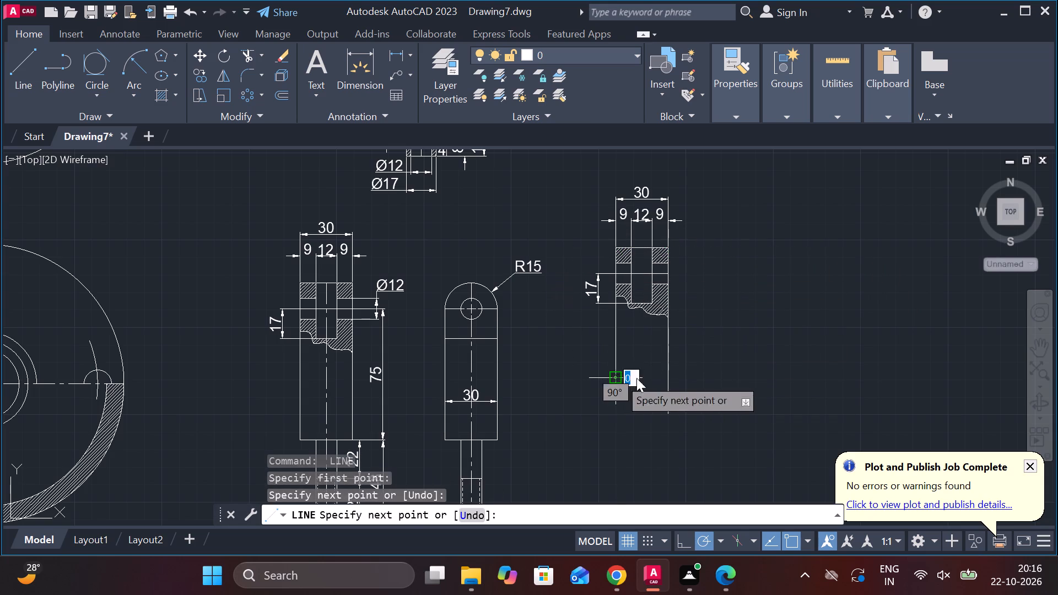
pyautogui.press('Escape')
# Erase the copied head's 30, 9, 12 and 9 width dimensions and its 17 depth dimension.
pyautogui.scroll(1, 646, 286)
pyautogui.moveTo(712, 212); pyautogui.dragTo(628, 179)
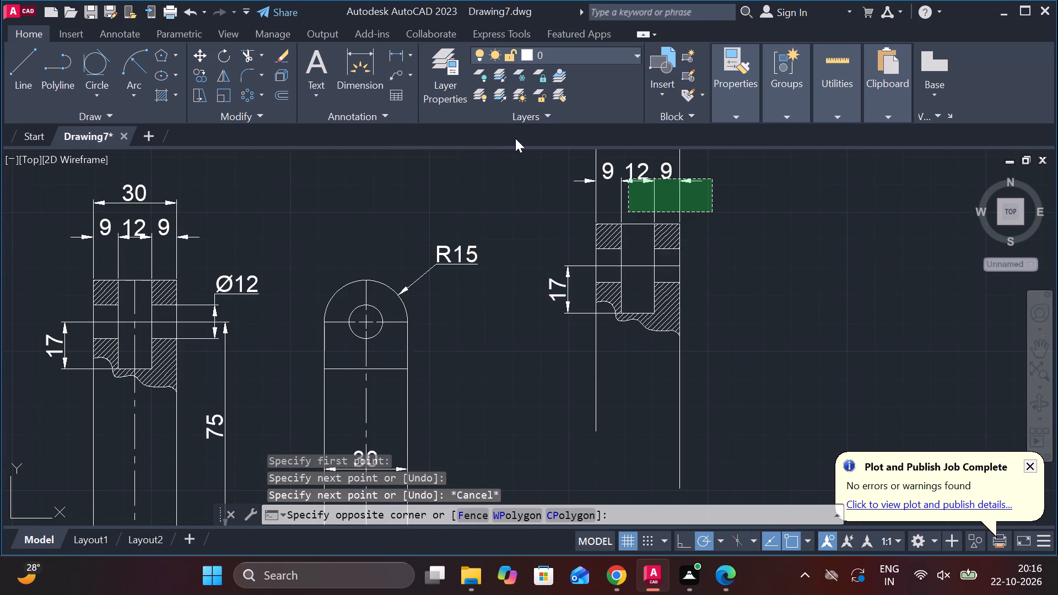
pyautogui.moveTo(498, 218); pyautogui.dragTo(487, 261, button='middle')
pyautogui.click(530, 165)
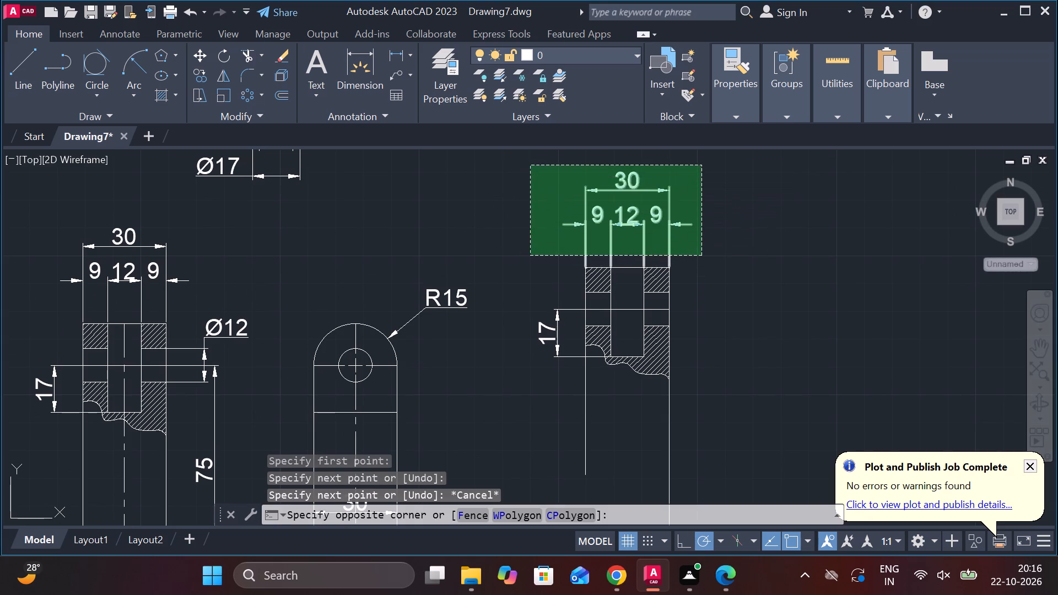
pyautogui.write('e')
pyautogui.press('space')
pyautogui.click(549, 338)
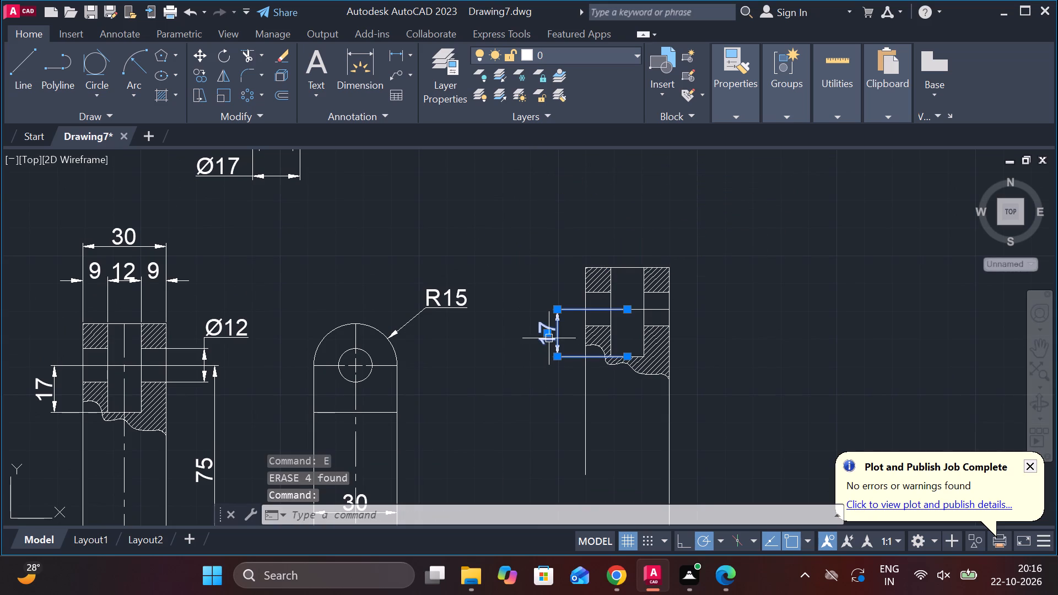
pyautogui.write('e')
pyautogui.press('space')
# Erase the section hatching and the wavy break line from the copied slotted head.
pyautogui.click(654, 353)
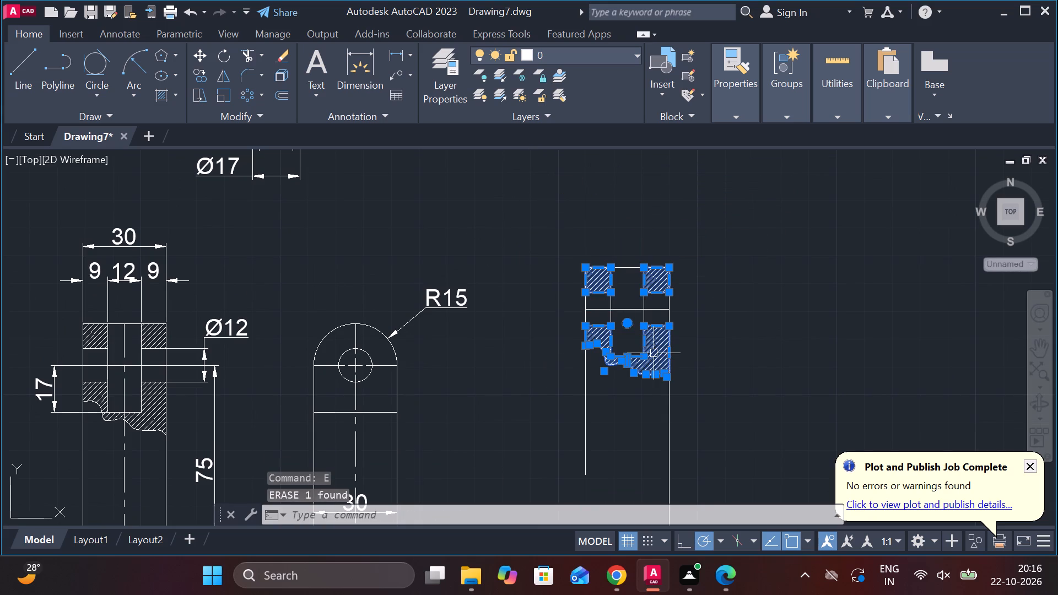
pyautogui.write('e')
pyautogui.press('space')
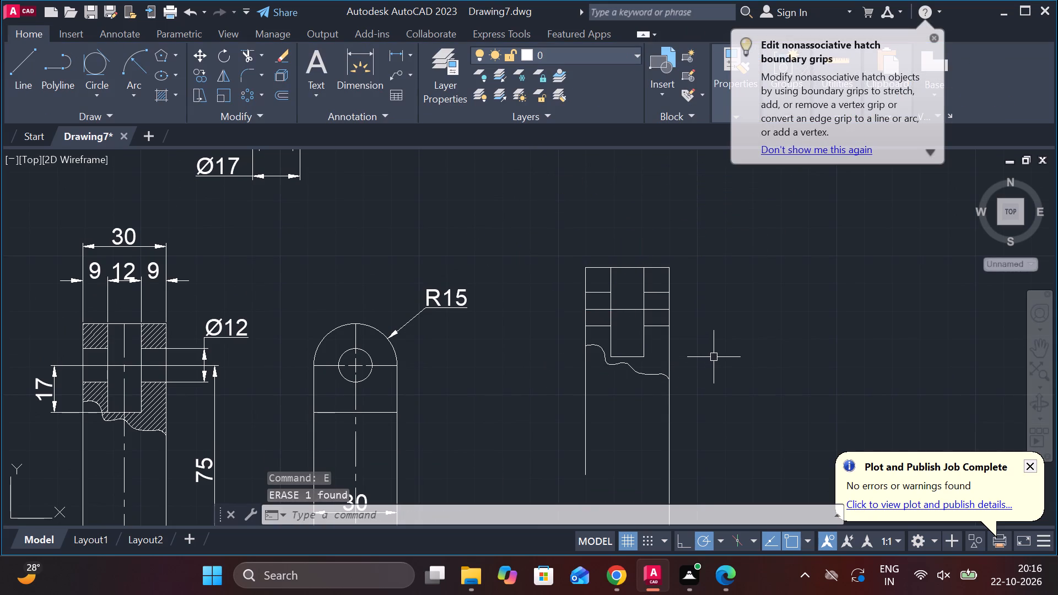
pyautogui.scroll(1, 714, 349)
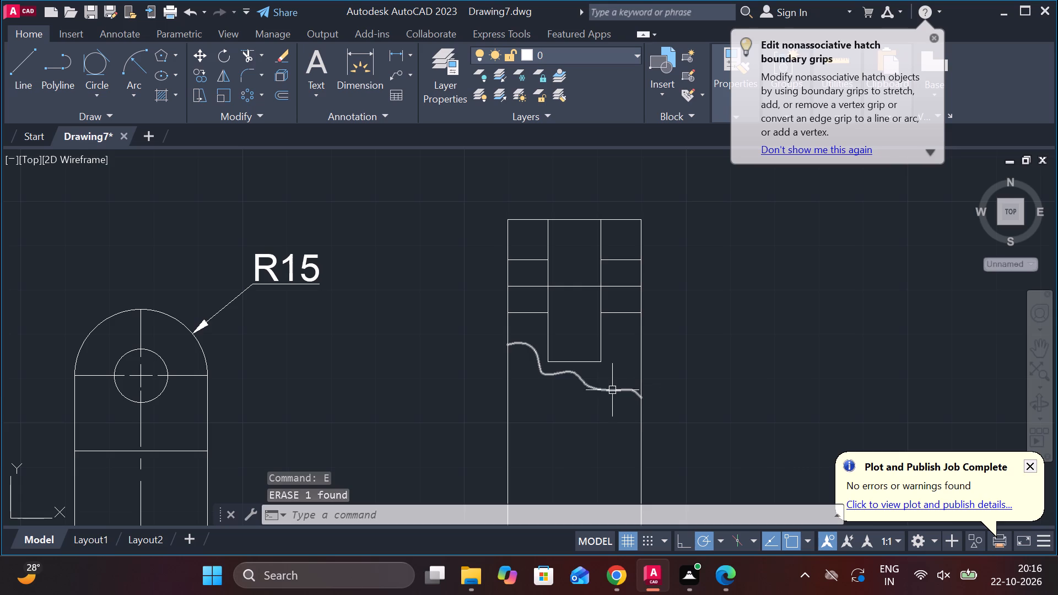
pyautogui.click(595, 390)
pyautogui.write('e')
pyautogui.press('space')
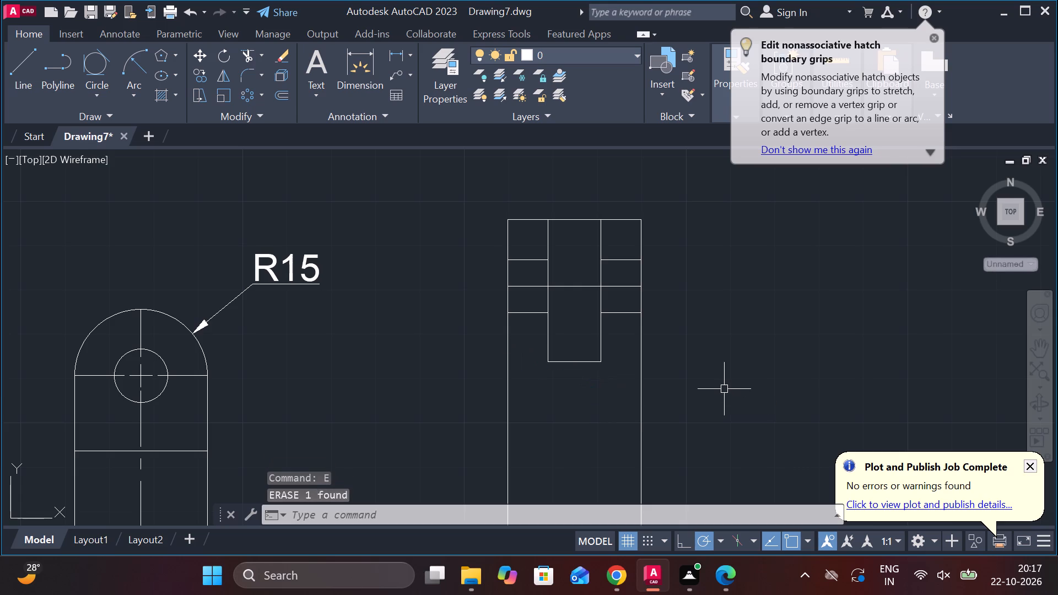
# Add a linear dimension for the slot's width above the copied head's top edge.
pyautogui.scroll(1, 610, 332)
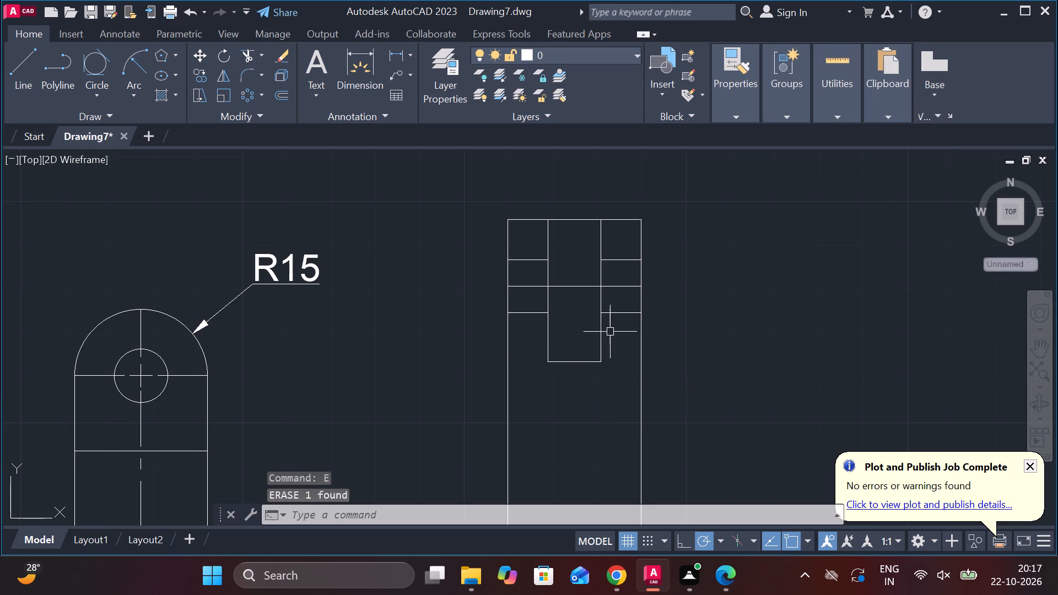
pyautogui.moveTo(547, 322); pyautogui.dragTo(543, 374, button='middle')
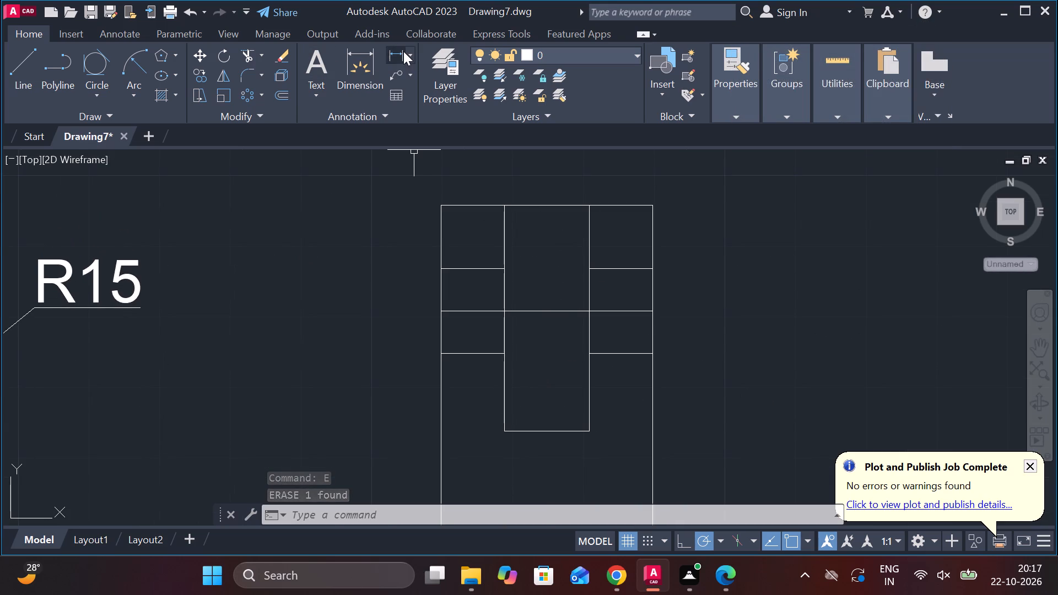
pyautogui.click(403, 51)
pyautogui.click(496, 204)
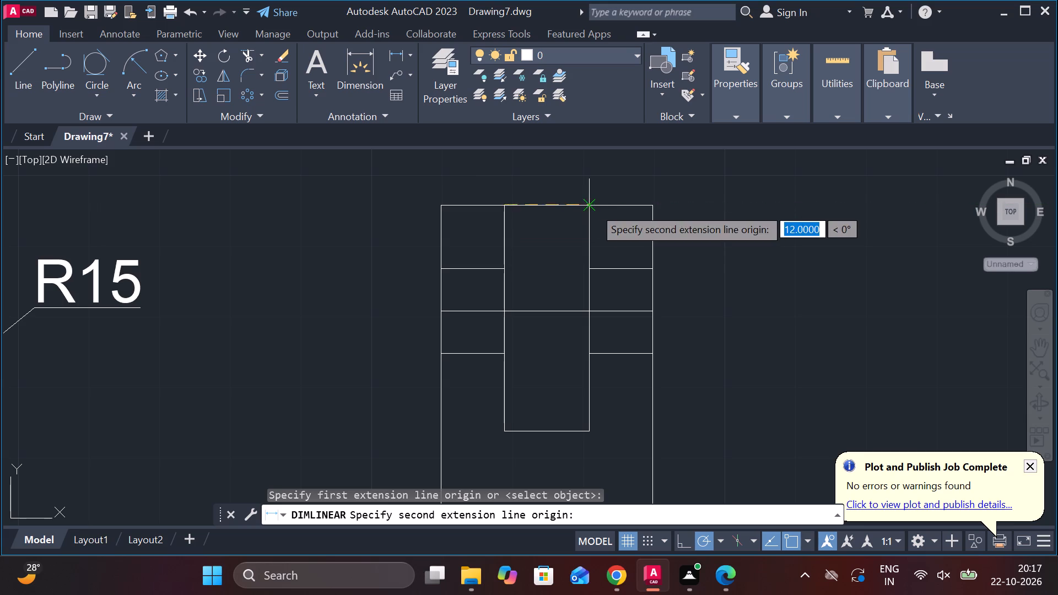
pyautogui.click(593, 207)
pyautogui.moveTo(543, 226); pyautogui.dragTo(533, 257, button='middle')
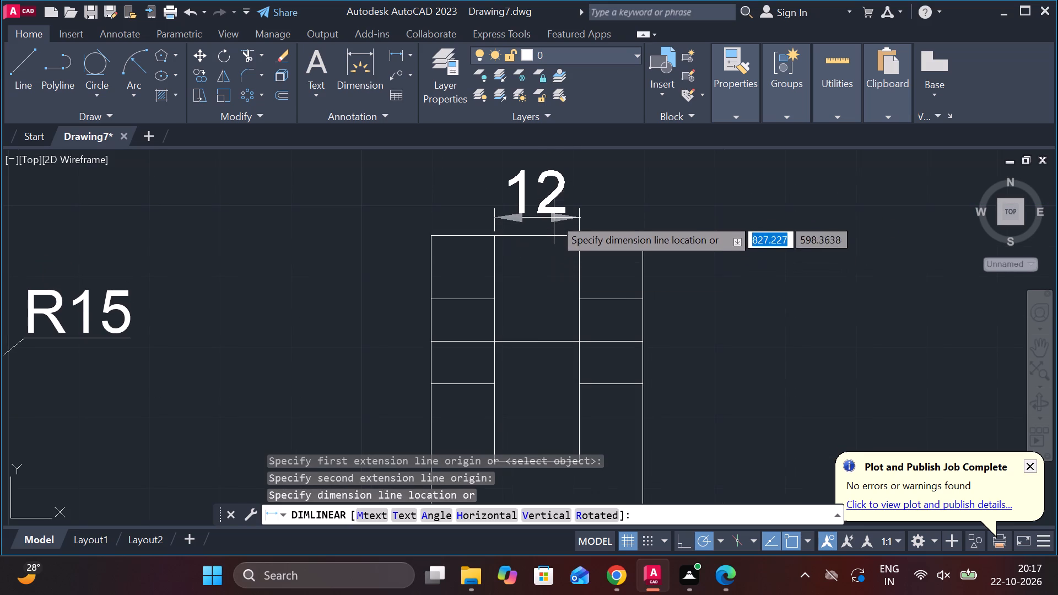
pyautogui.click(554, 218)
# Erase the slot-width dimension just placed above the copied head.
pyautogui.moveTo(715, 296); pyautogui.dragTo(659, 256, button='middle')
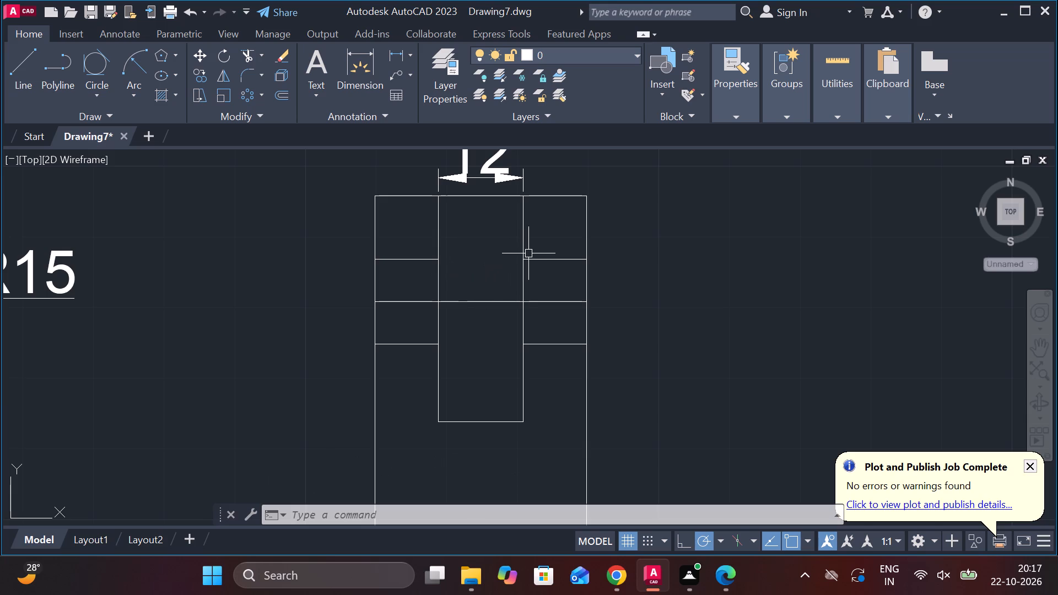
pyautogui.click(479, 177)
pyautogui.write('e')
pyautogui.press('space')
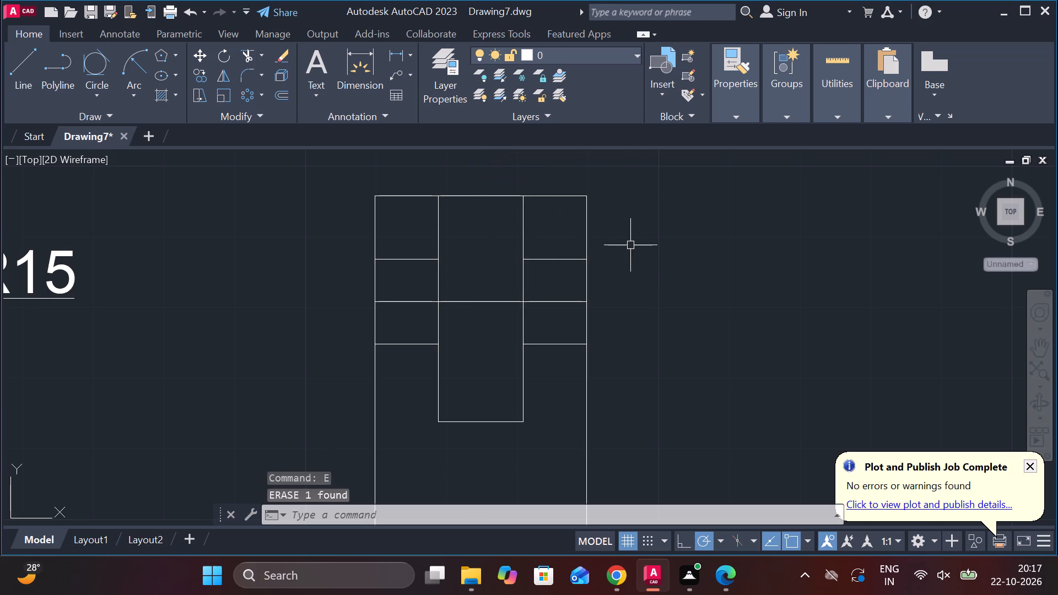
# Trim away the copied head's top edge between the two arms so the slot is open at the top.
pyautogui.write('tr')
pyautogui.press('space')
pyautogui.moveTo(503, 180); pyautogui.dragTo(484, 227)
pyautogui.press('Escape')
# Stretch the right arm's upper and lower hole edge lines across the slot to meet the left arm's matching lines.
pyautogui.click(547, 261)
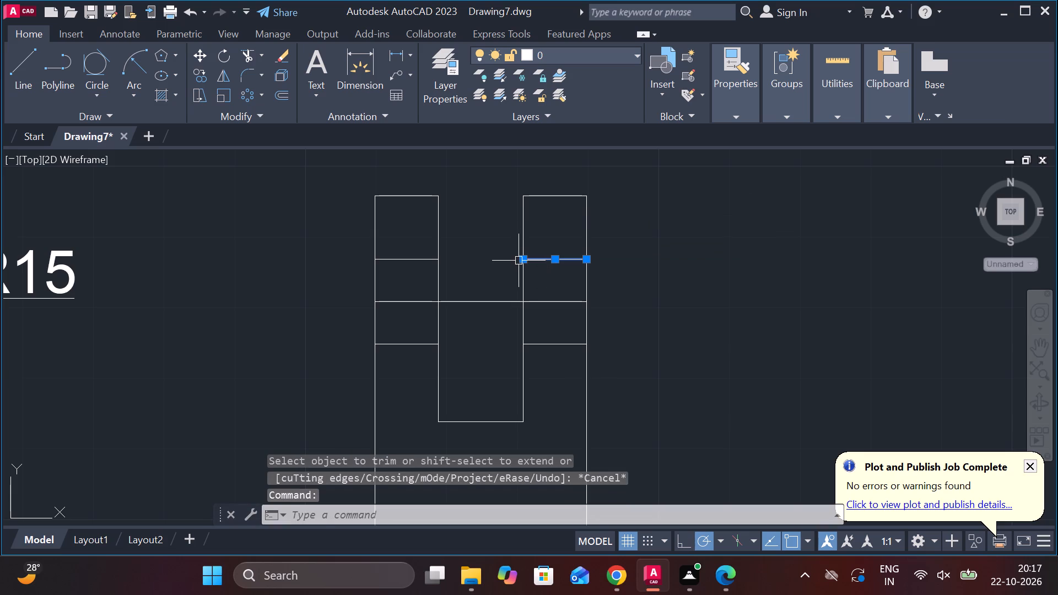
pyautogui.click(525, 258)
pyautogui.click(444, 255)
pyautogui.press('Escape')
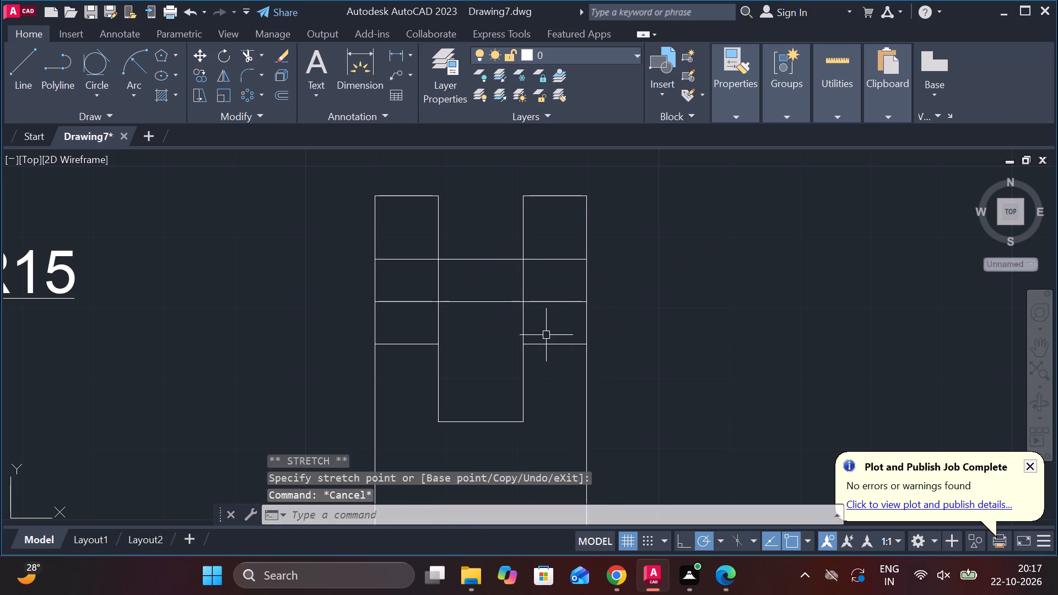
pyautogui.click(546, 343)
pyautogui.click(522, 342)
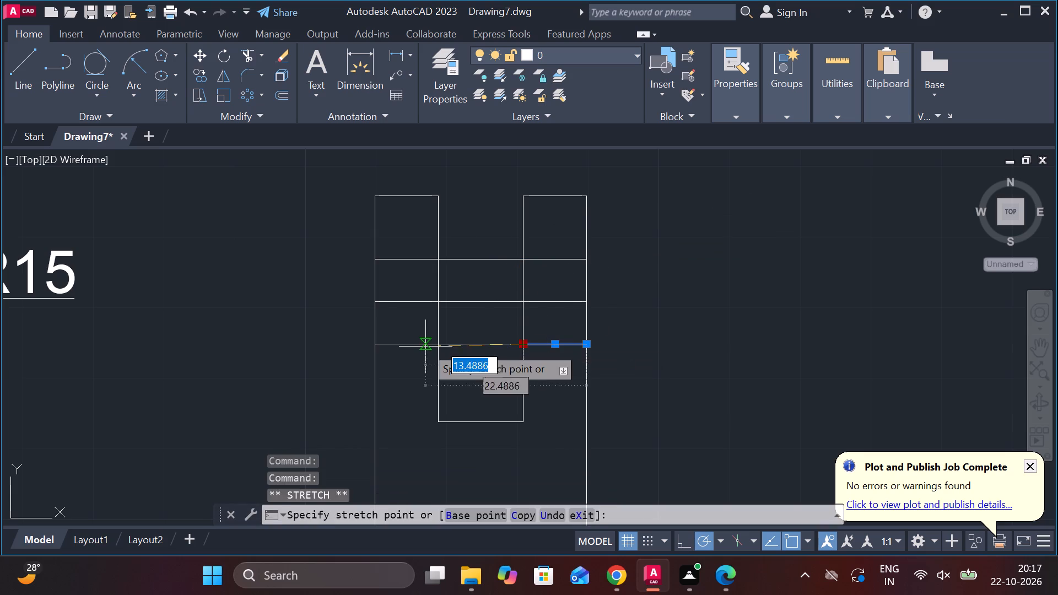
pyautogui.click(425, 347)
pyautogui.press('Escape')
# Stretch the hole's horizontal centre line past both outer sides to about 57 long, overhanging the left side by about 10.6.
pyautogui.click(481, 299)
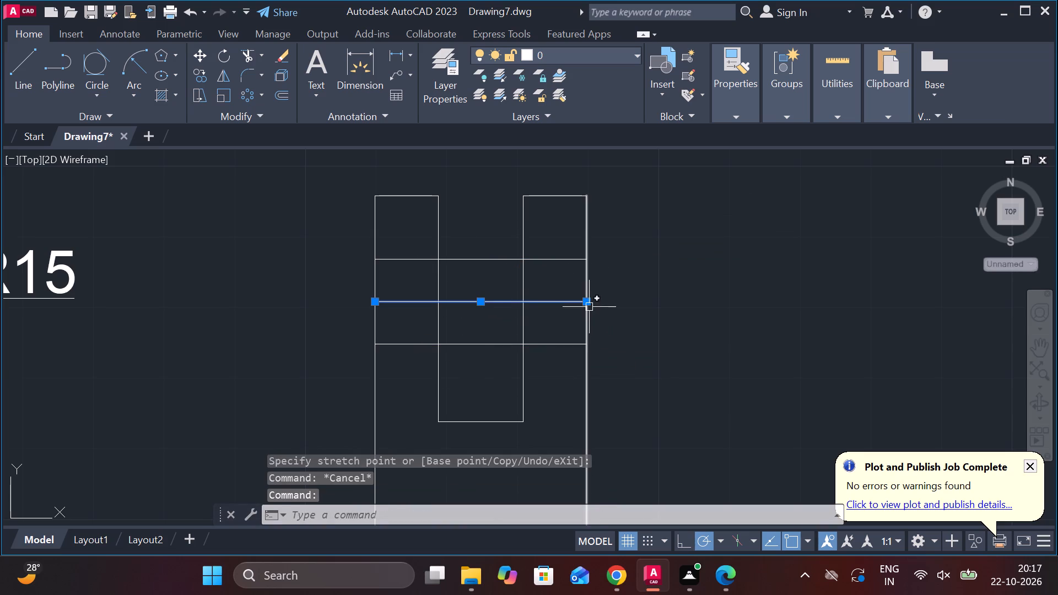
pyautogui.click(589, 304)
pyautogui.click(703, 304)
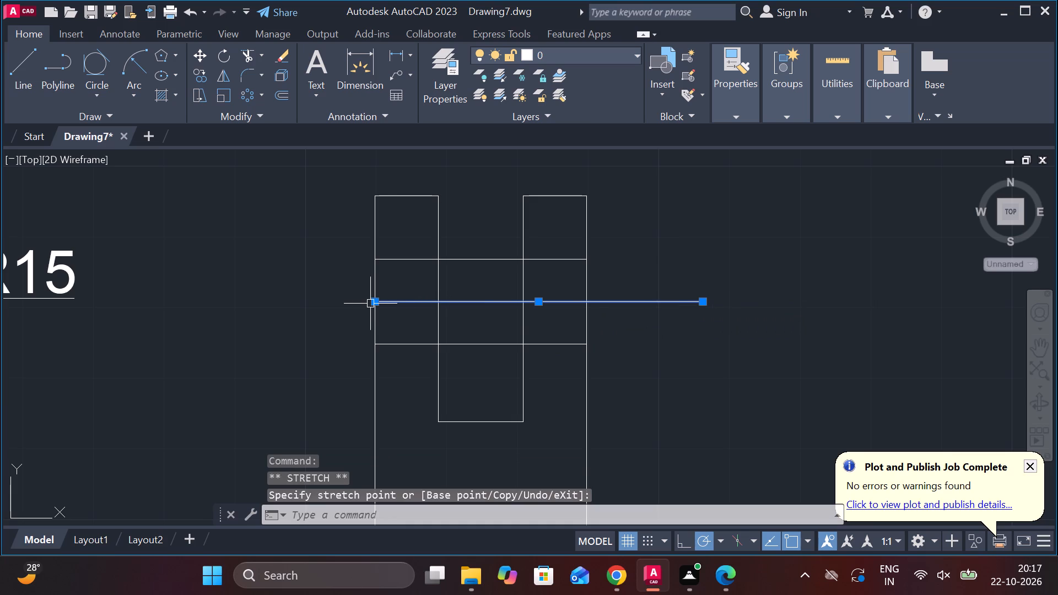
pyautogui.click(376, 303)
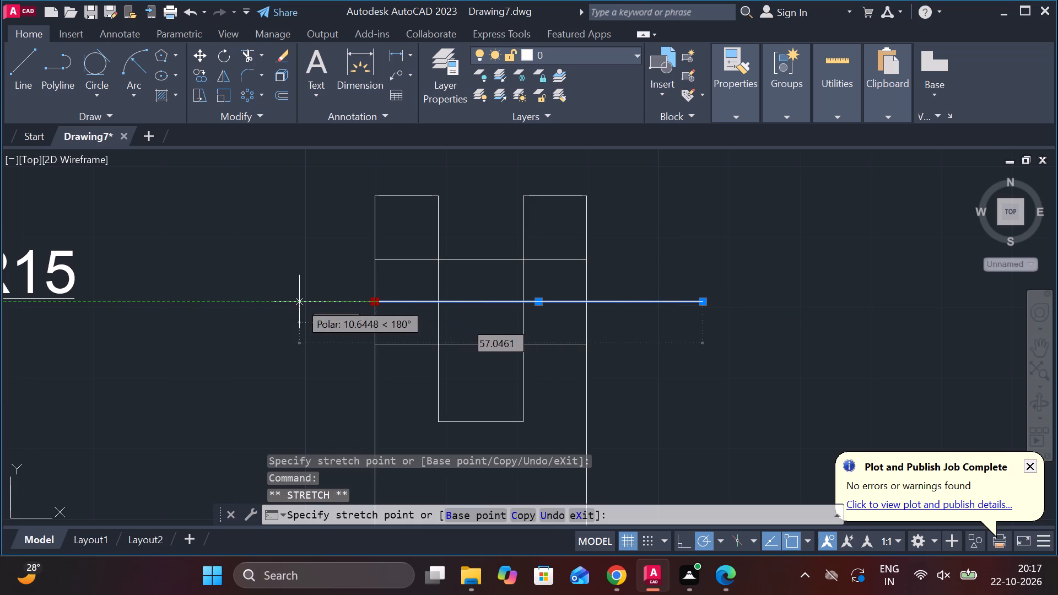
pyautogui.click(299, 302)
pyautogui.press('Escape')
# Join the upper and lower hole edge segments into continuous lines across the head.
pyautogui.click(495, 263)
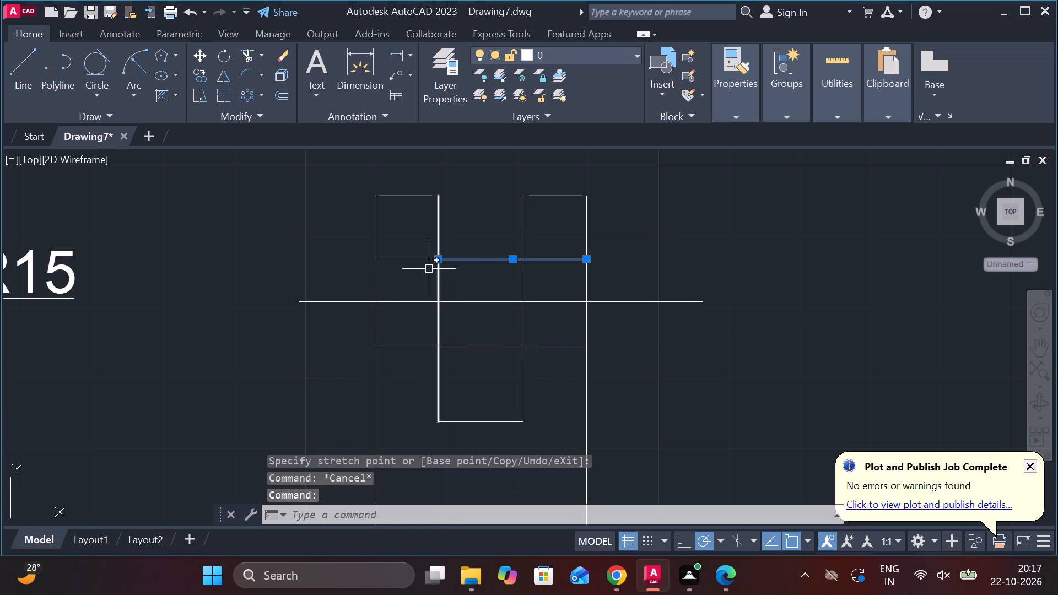
pyautogui.click(417, 259)
pyautogui.click(473, 347)
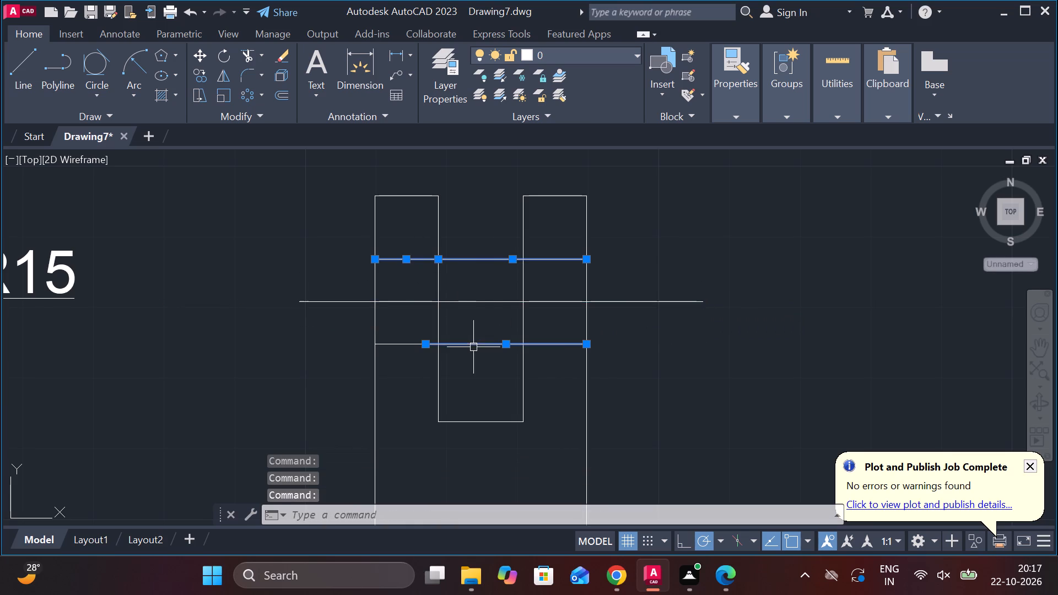
pyautogui.click(414, 346)
pyautogui.press('j')
pyautogui.press('Return')
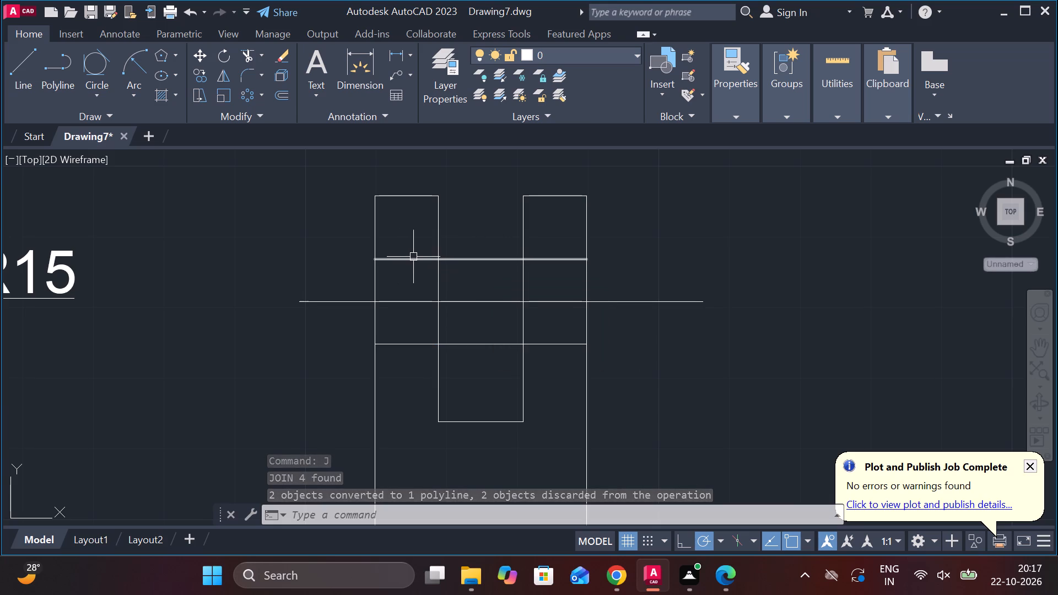
# Trim the two hole edge lines out of both arms, leaving only their portions between the slot walls.
pyautogui.scroll(1, 433, 257)
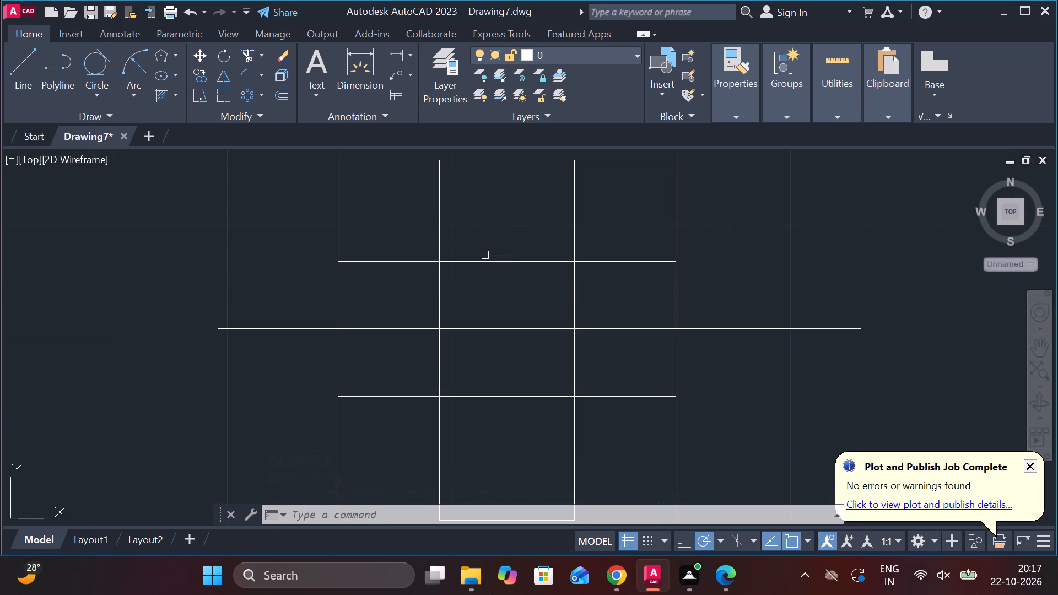
pyautogui.write('tr')
pyautogui.press('space')
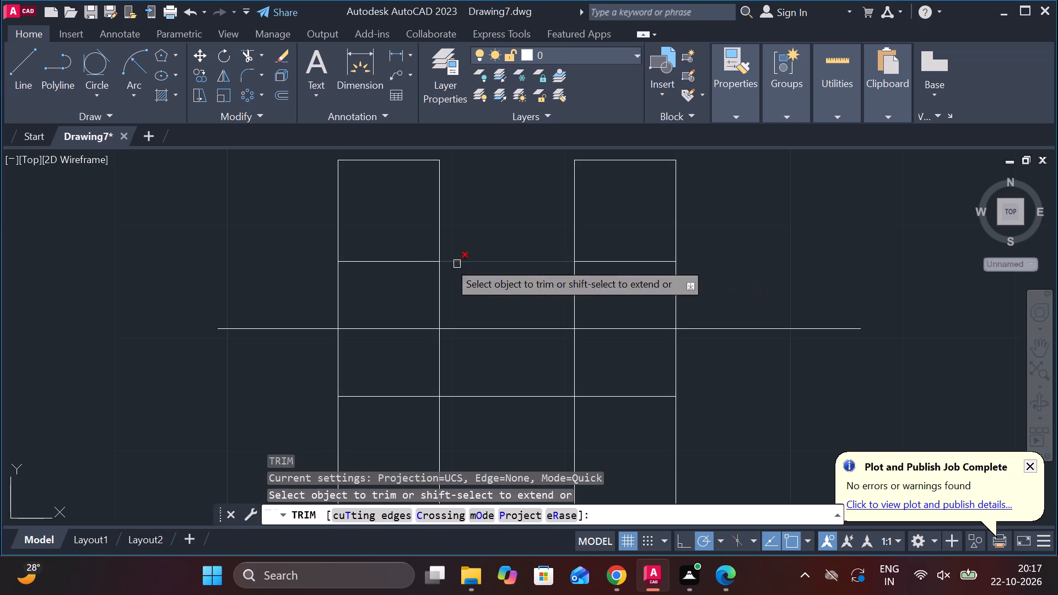
pyautogui.moveTo(399, 252); pyautogui.dragTo(399, 260)
pyautogui.click(400, 274)
pyautogui.click(617, 264)
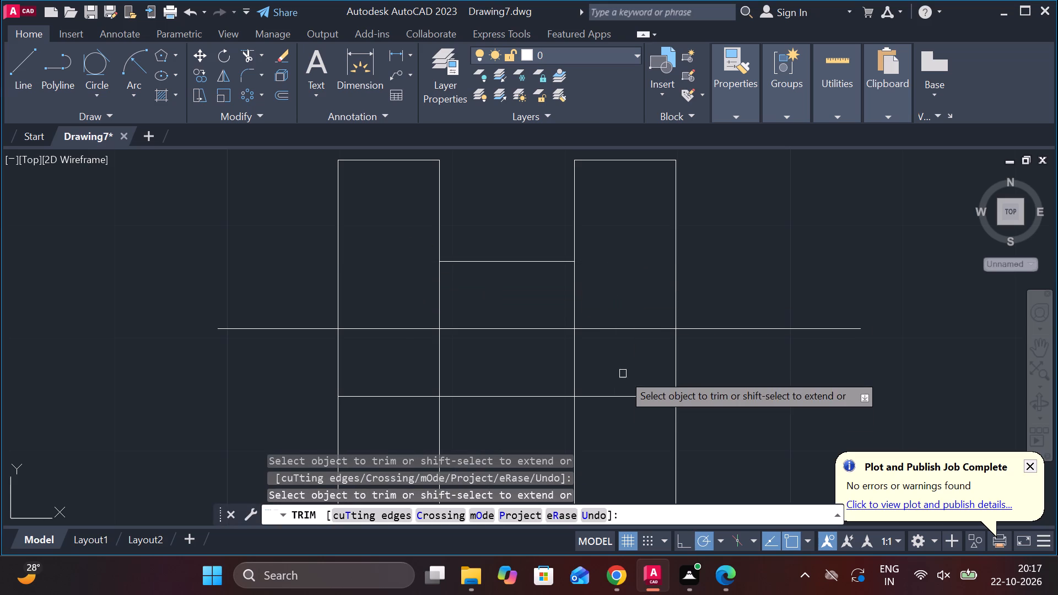
pyautogui.click(623, 390)
pyautogui.click(623, 404)
pyautogui.click(395, 398)
pyautogui.press('Escape')
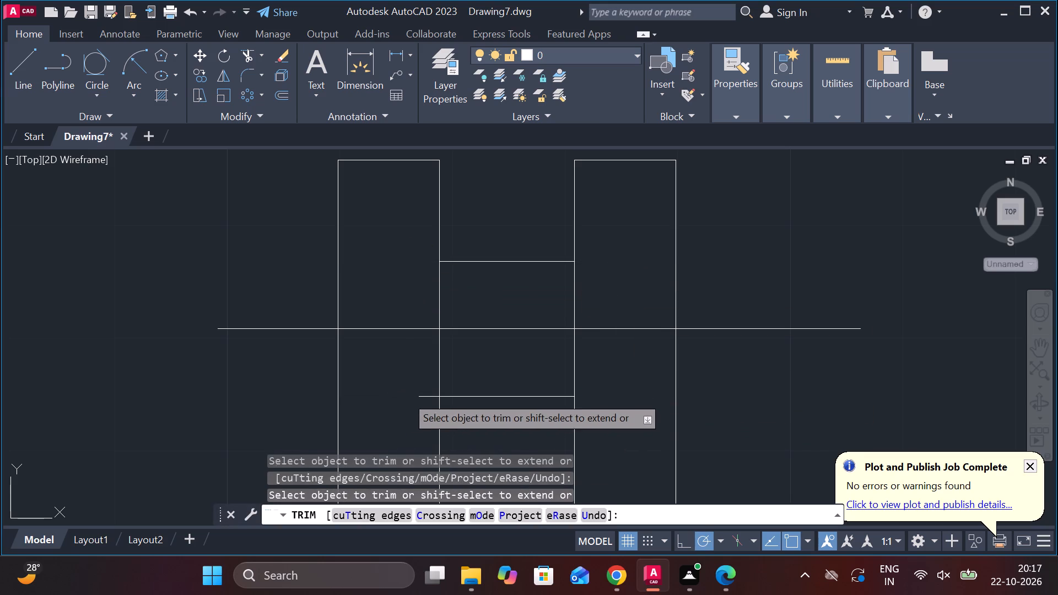
pyautogui.write('tr')
pyautogui.press('space')
pyautogui.click(430, 394)
pyautogui.press('Escape')
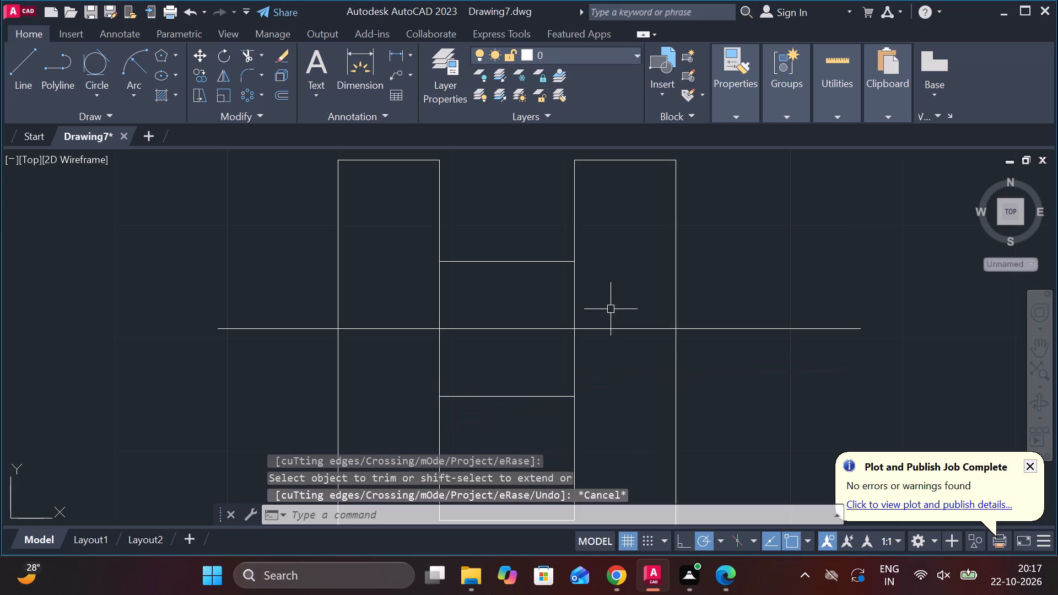
# Draw the upper and lower hole edge lines across the right arm, from the slot wall to the outer side.
pyautogui.press('l')
pyautogui.press('Return')
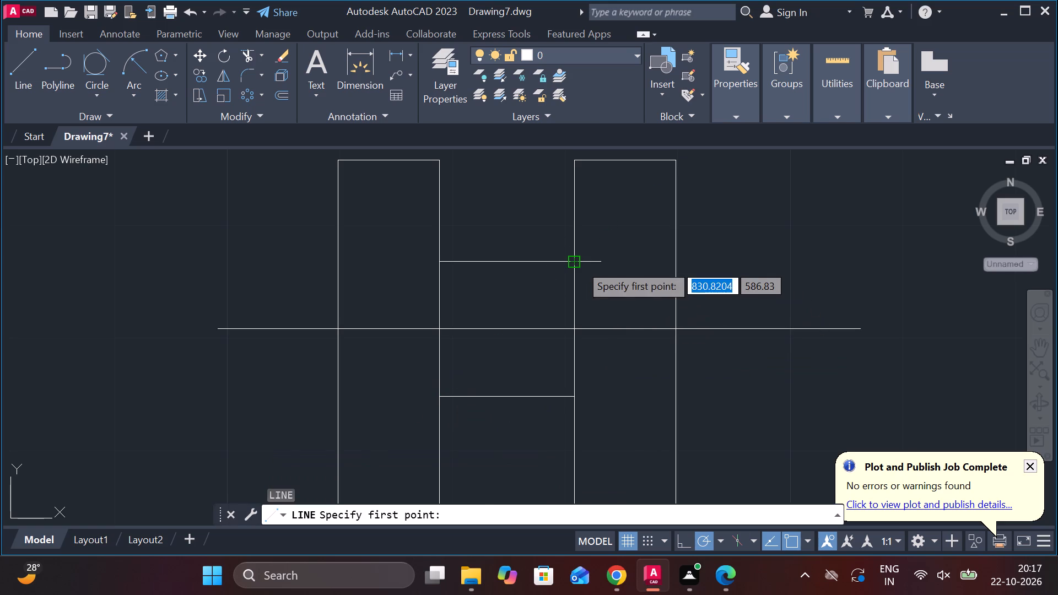
pyautogui.click(580, 264)
pyautogui.click(677, 267)
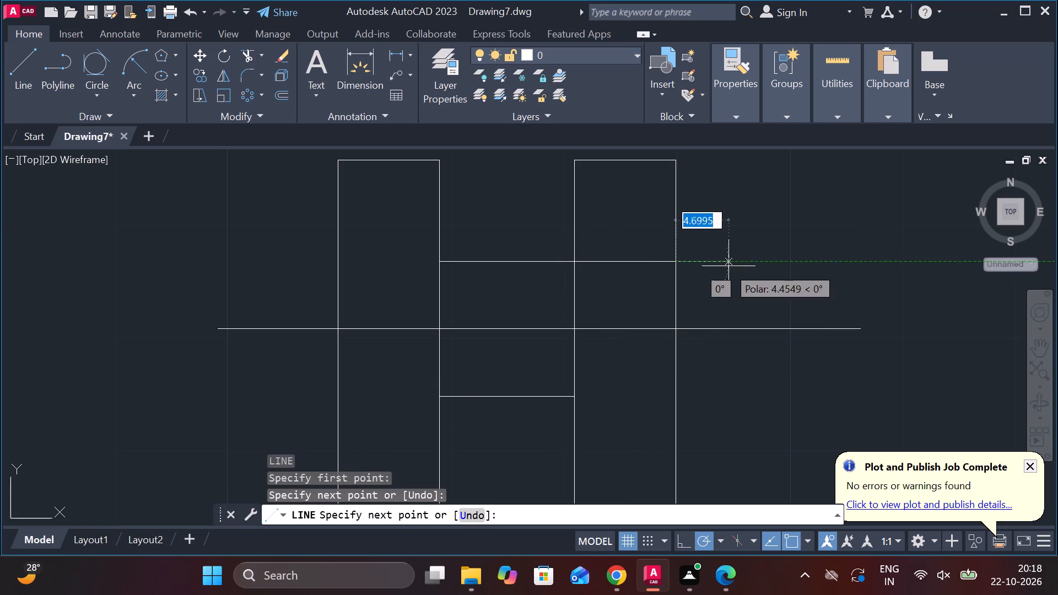
pyautogui.press('space')
pyautogui.press('space')
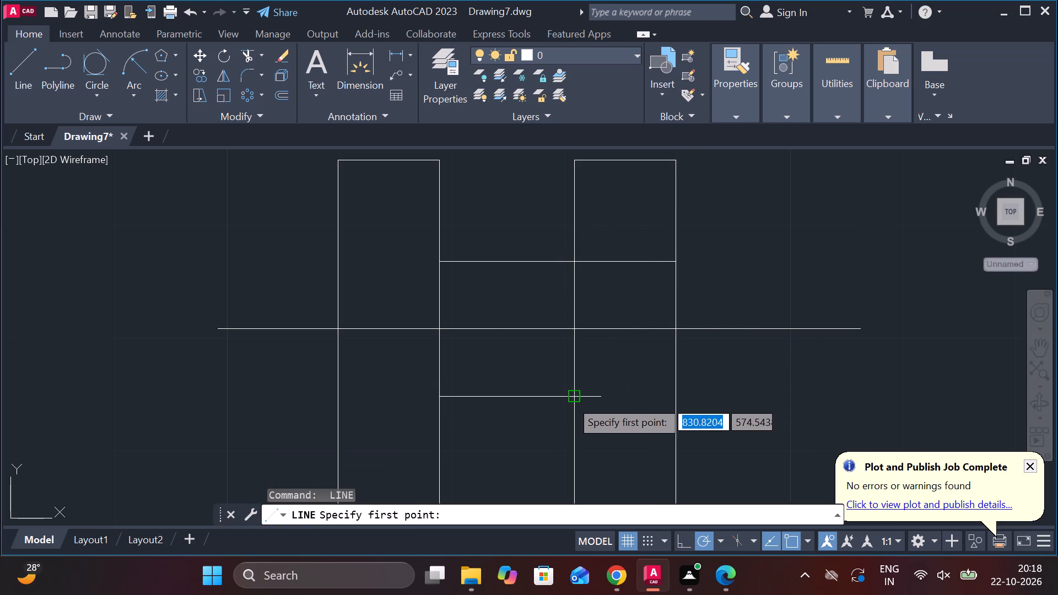
pyautogui.click(570, 400)
pyautogui.click(674, 401)
pyautogui.press('Escape')
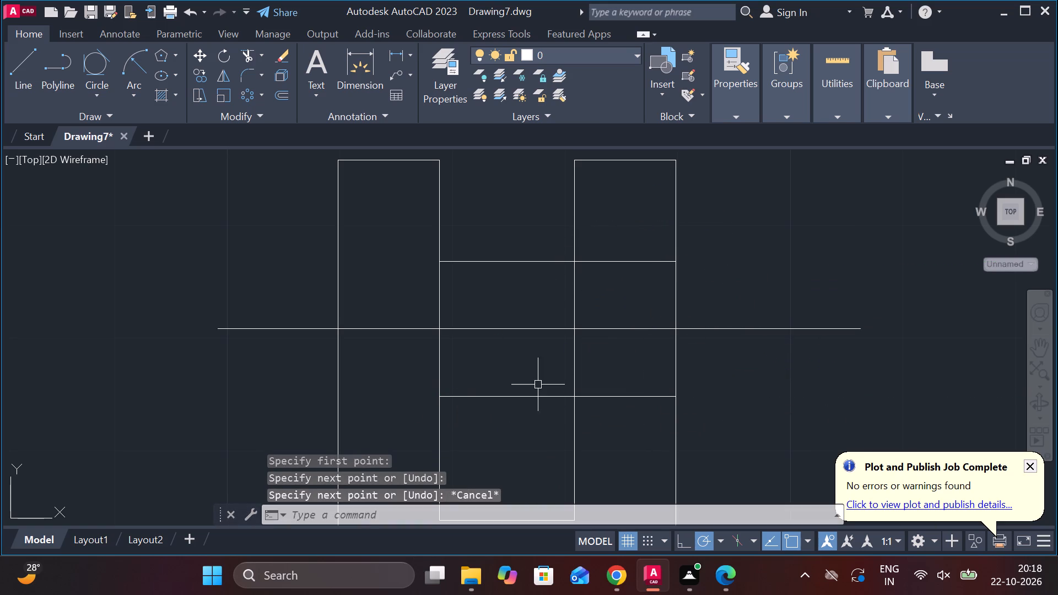
# Draw the upper and lower hole edge lines across the left arm, from the slot wall to the outer side.
pyautogui.press('space')
pyautogui.click(436, 269)
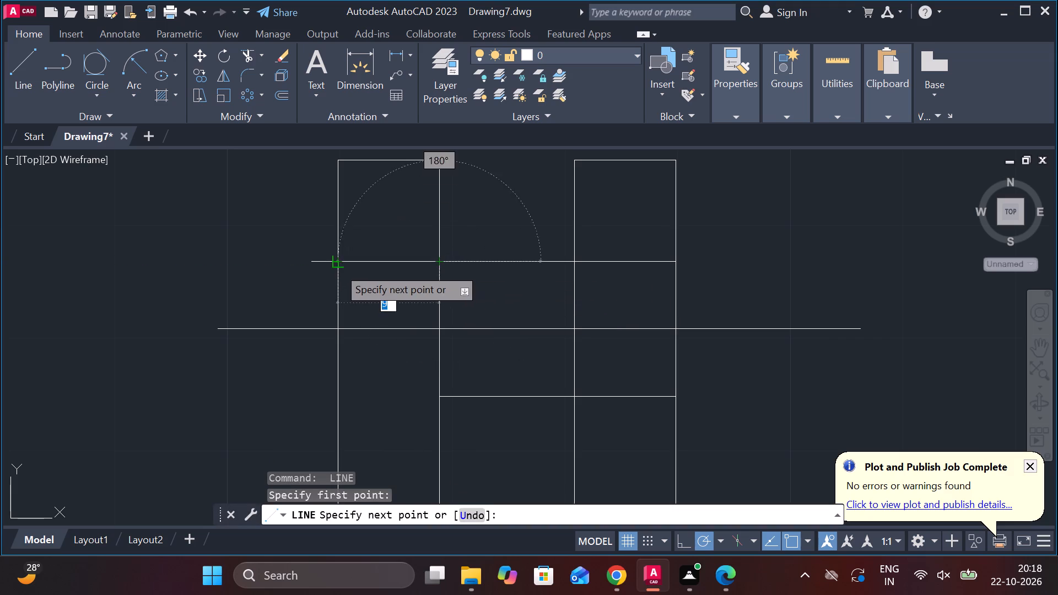
pyautogui.click(338, 267)
pyautogui.press('Escape')
pyautogui.press('space')
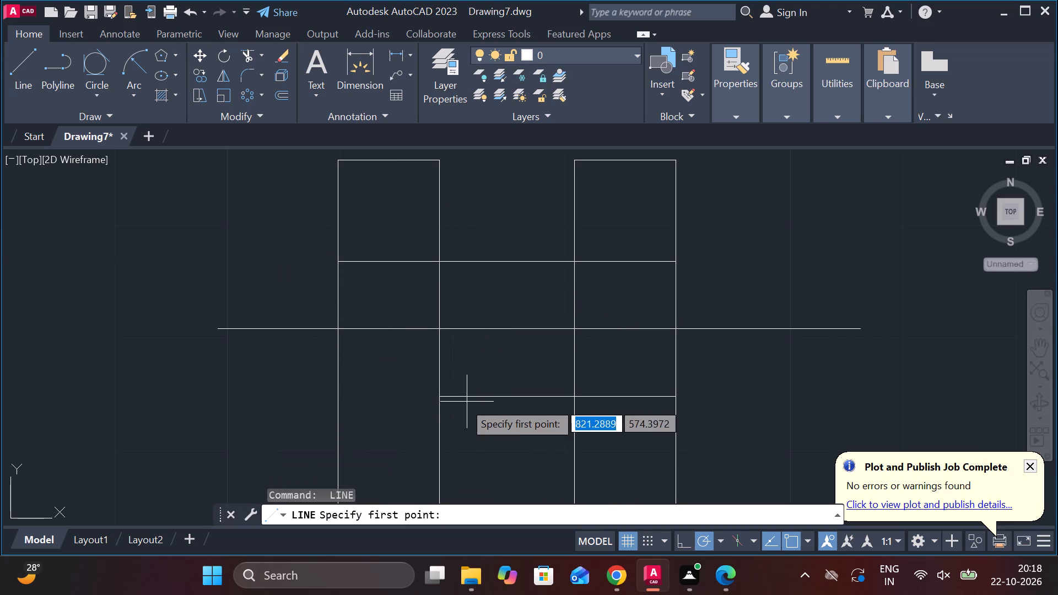
pyautogui.click(440, 401)
pyautogui.click(343, 401)
pyautogui.press('Escape')
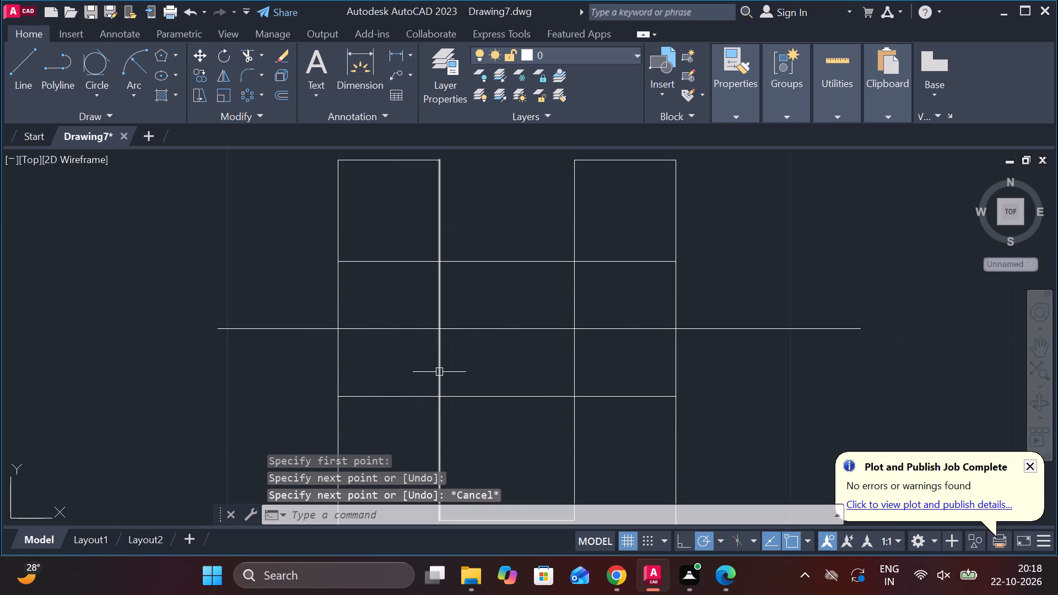
# Set the linetype of the four hole edge segments inside the arms to DASHED.
pyautogui.click(407, 263)
pyautogui.click(596, 260)
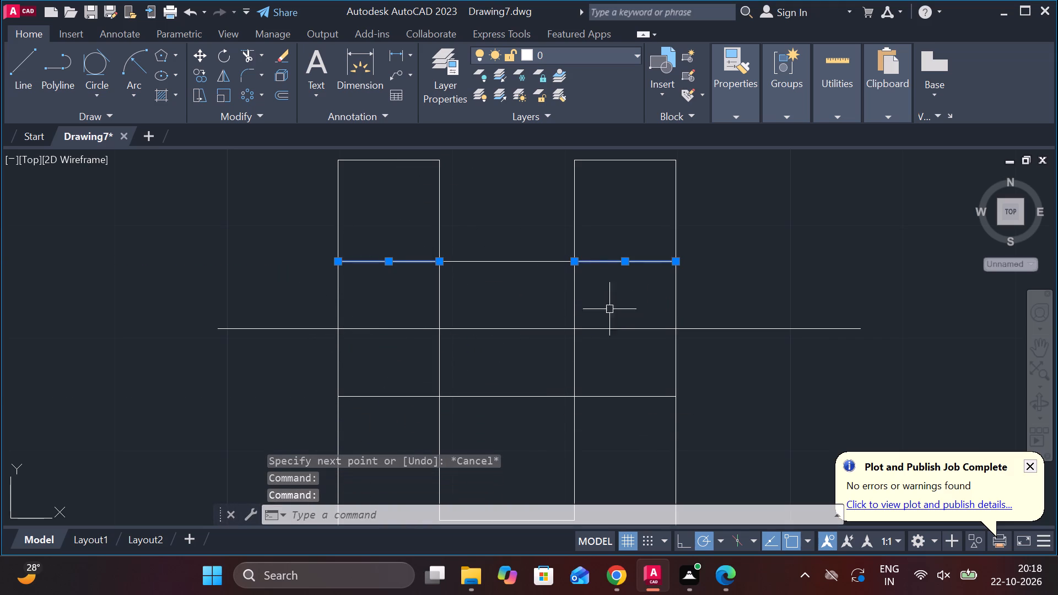
pyautogui.click(616, 398)
pyautogui.click(422, 395)
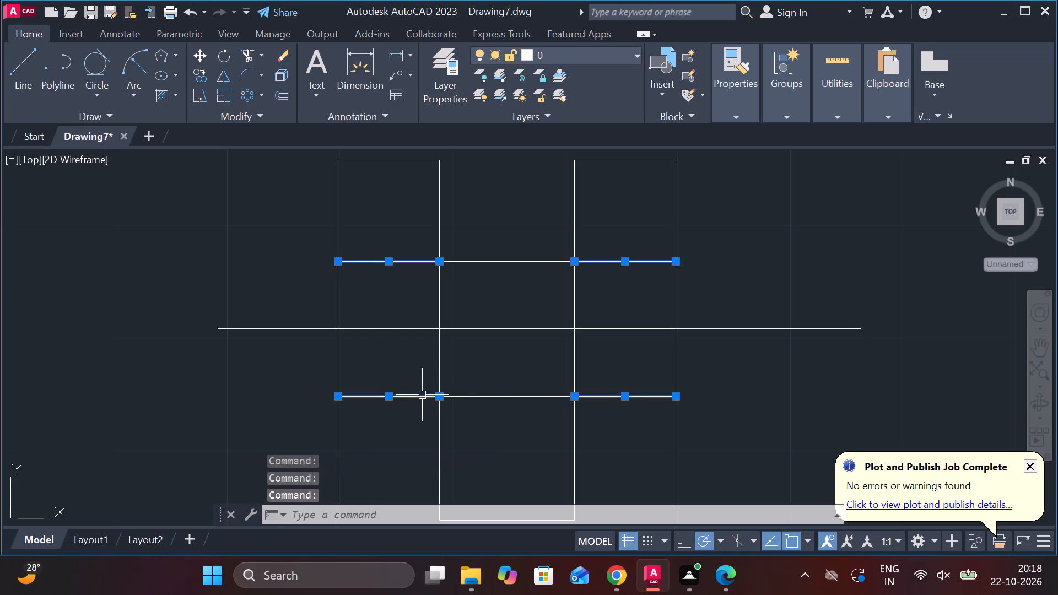
pyautogui.click(725, 123)
pyautogui.click(892, 176)
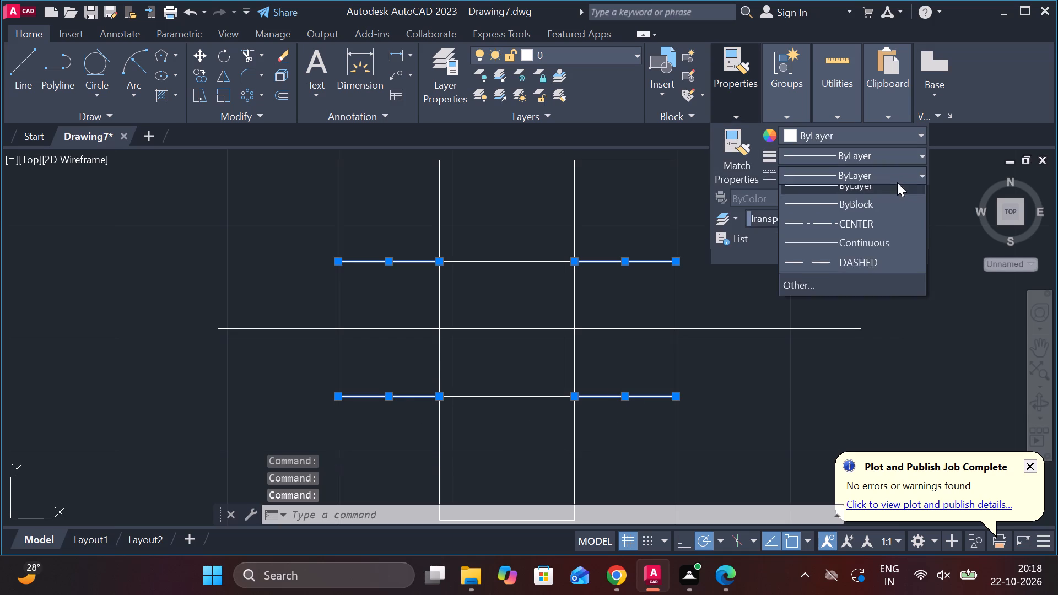
pyautogui.click(846, 266)
pyautogui.press('Escape')
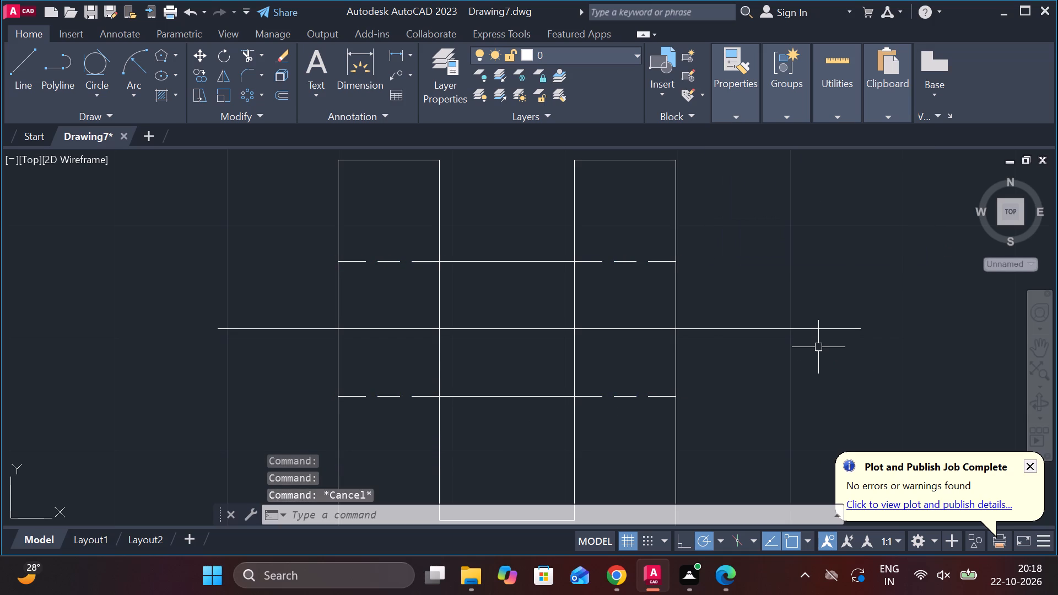
# Draw a rectangular collar outline on the left arm's outer side, 7 wide and 22 tall, starting 11 above the centre line.
pyautogui.scroll(-1, 818, 347)
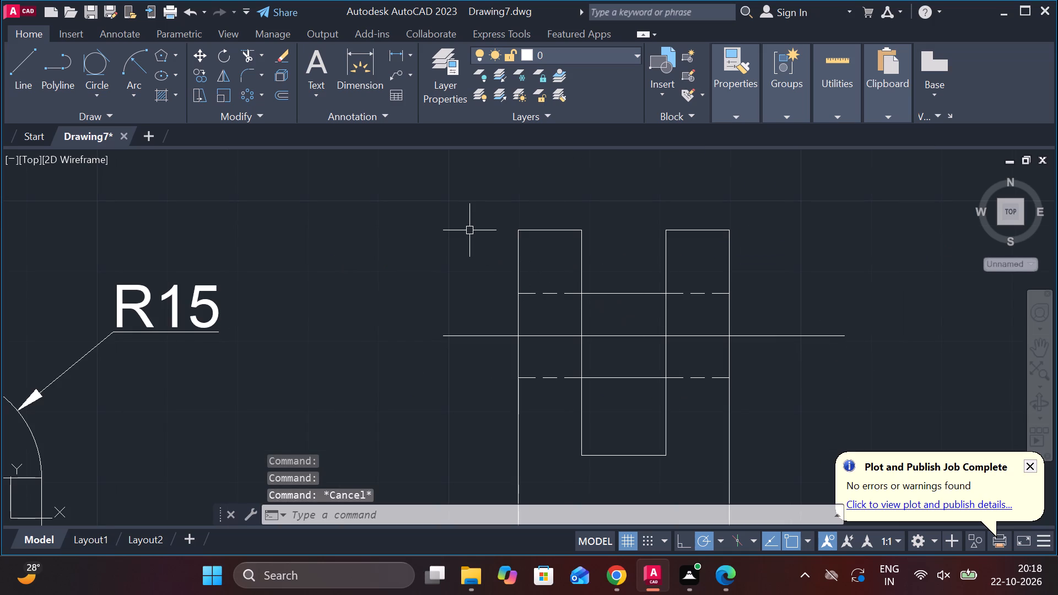
pyautogui.press('l')
pyautogui.press('Return')
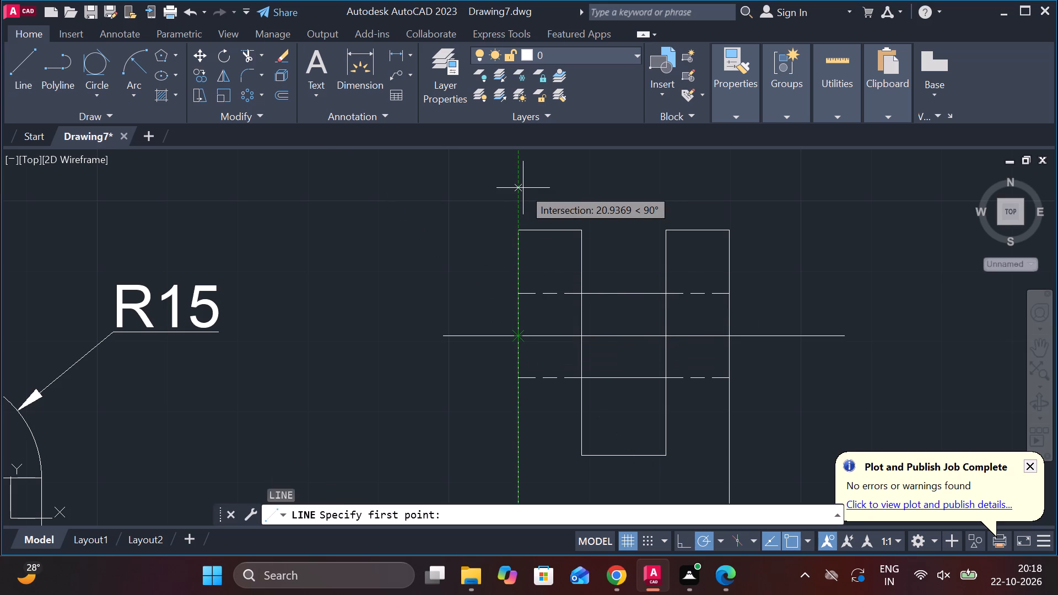
pyautogui.write('11')
pyautogui.press('Return')
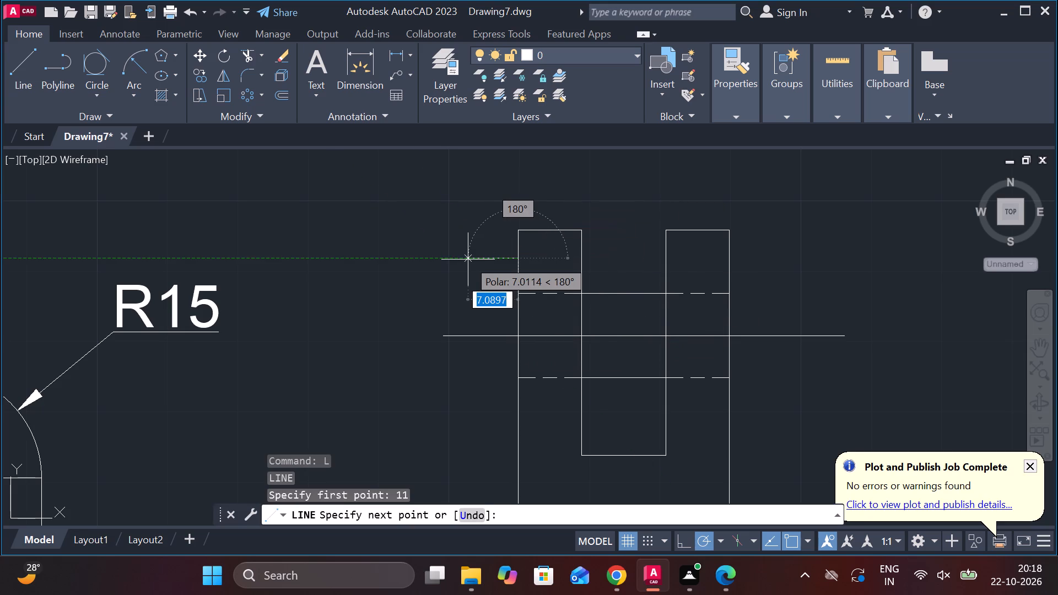
pyautogui.press('7')
pyautogui.press('Return')
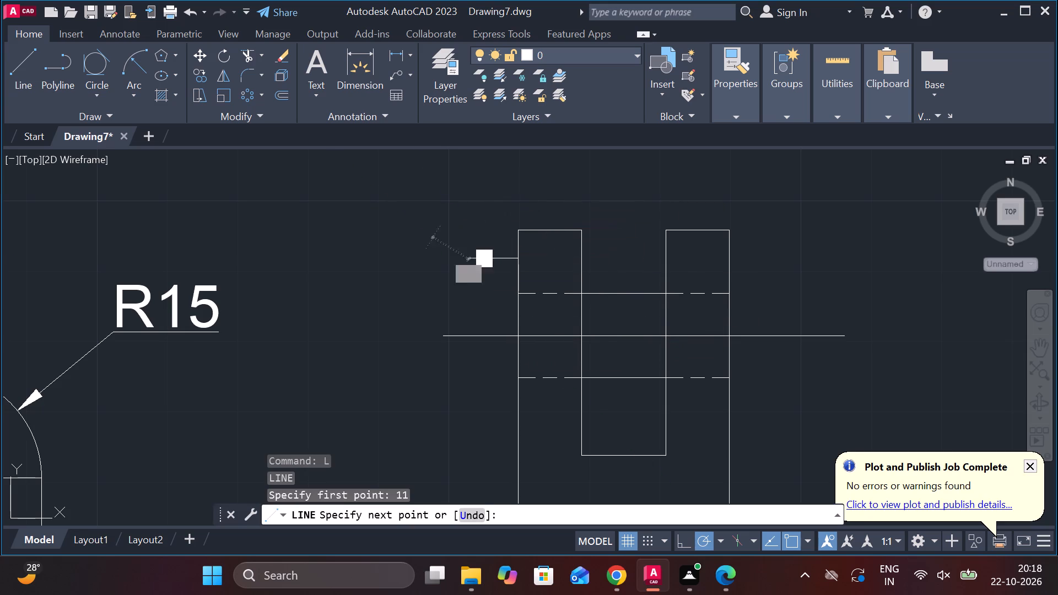
pyautogui.write('22')
pyautogui.press('Return')
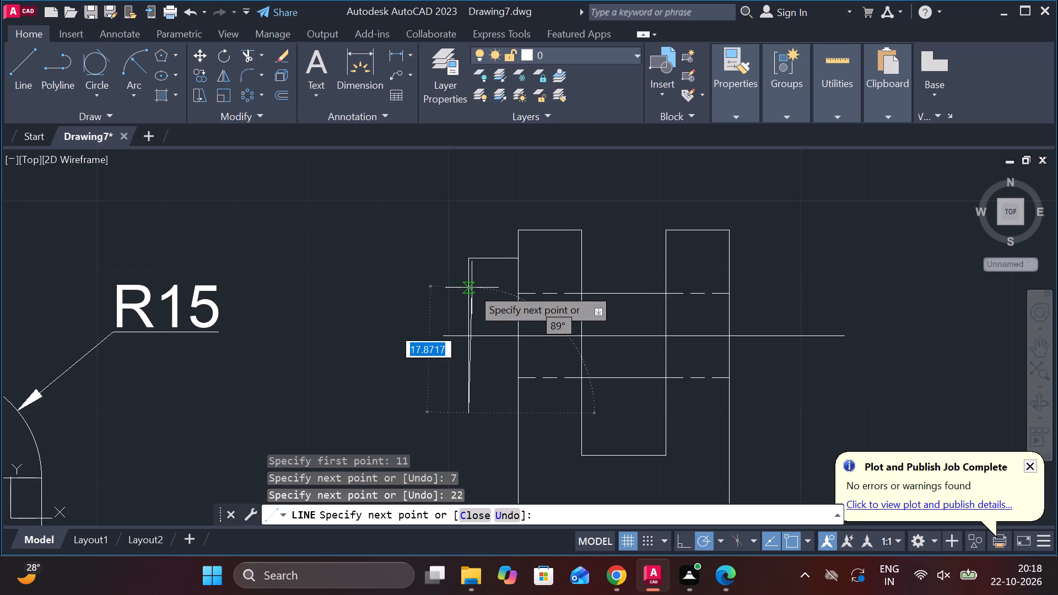
pyautogui.click(525, 414)
pyautogui.press('Escape')
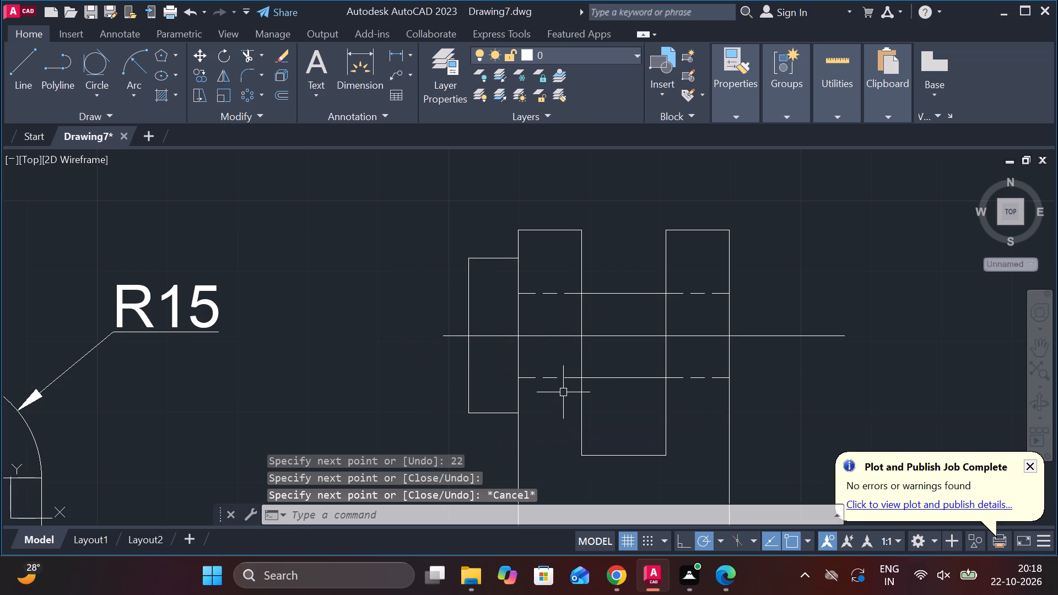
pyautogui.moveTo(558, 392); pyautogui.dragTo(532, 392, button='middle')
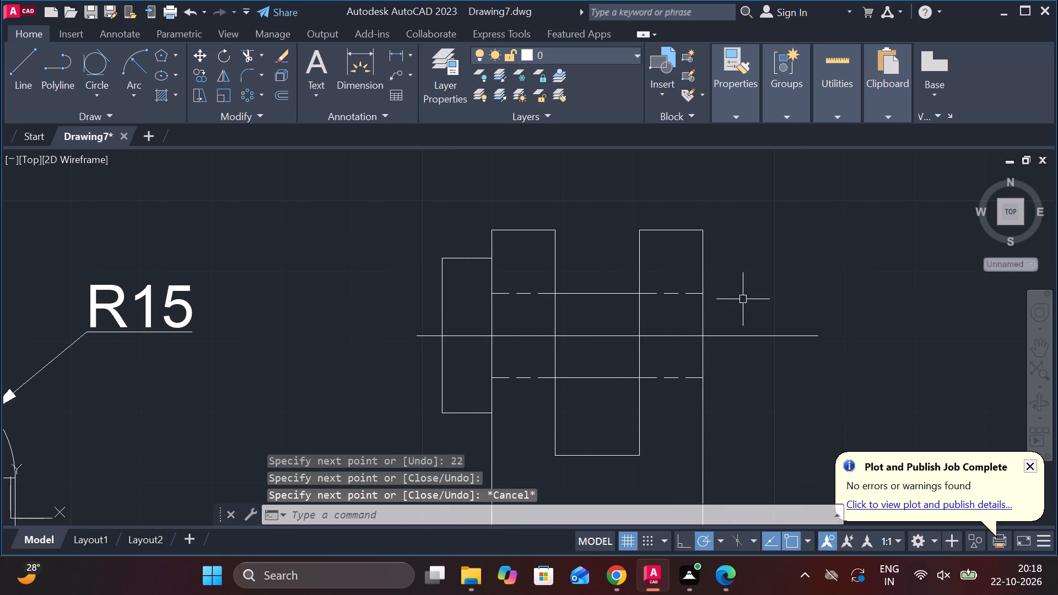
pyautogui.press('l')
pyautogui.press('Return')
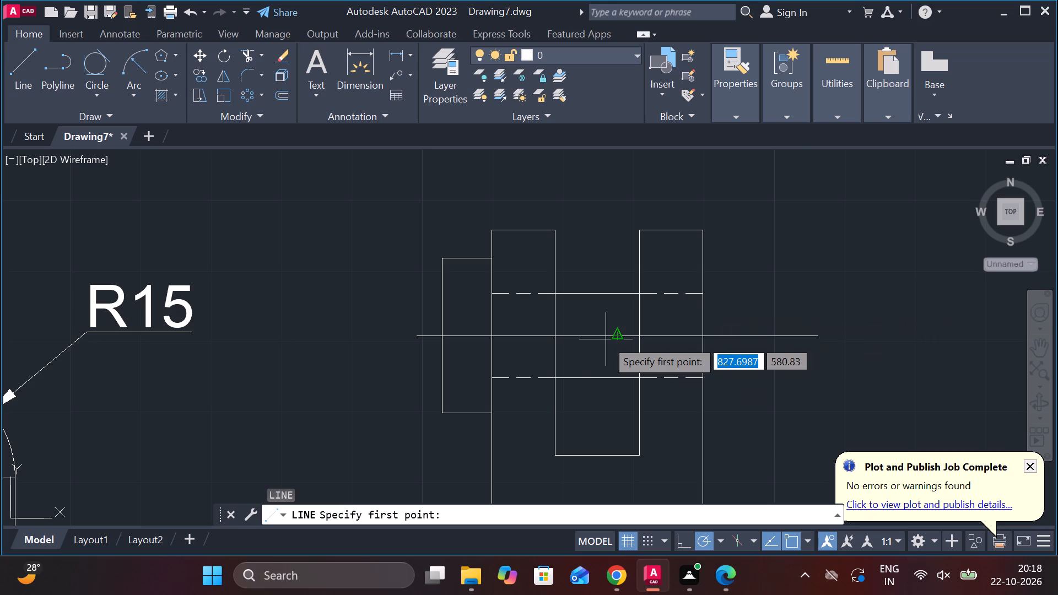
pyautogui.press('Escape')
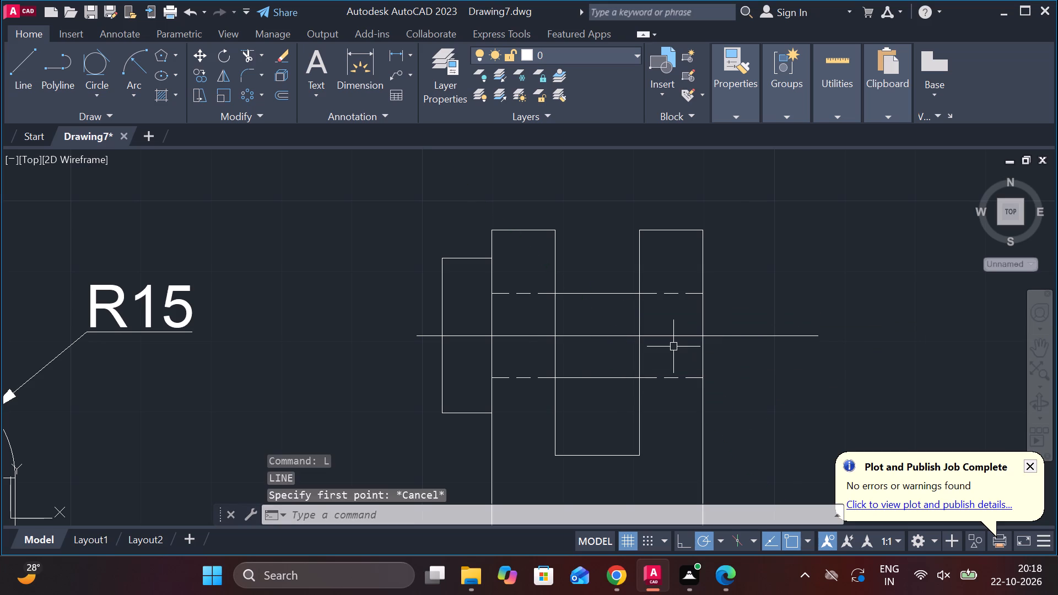
# Mirror the left collar's three lines about the vertical midline of the slot, keeping the originals.
pyautogui.scroll(-1, 455, 381)
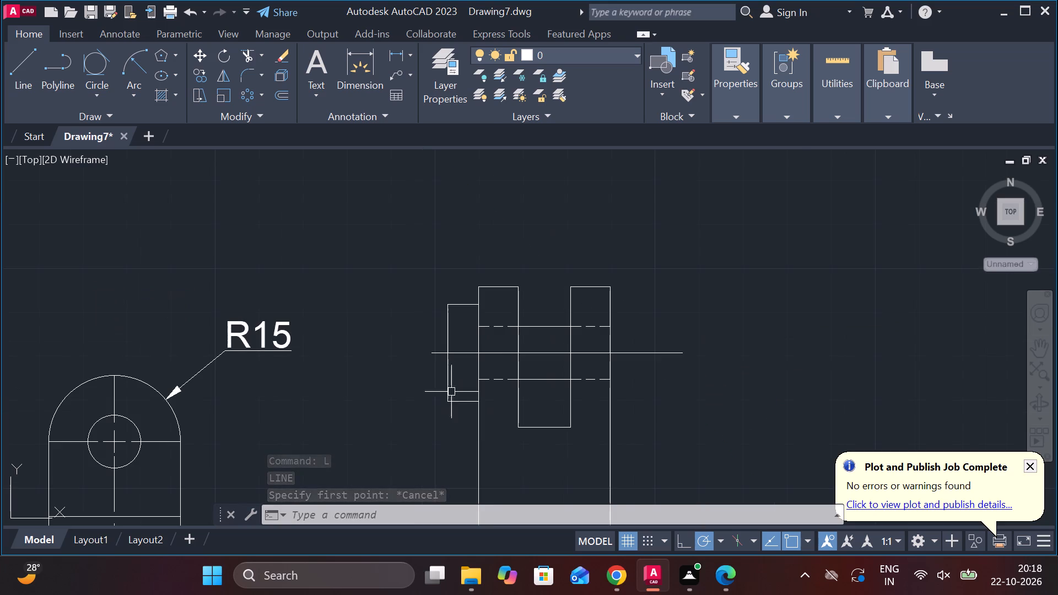
pyautogui.click(449, 340)
pyautogui.click(463, 307)
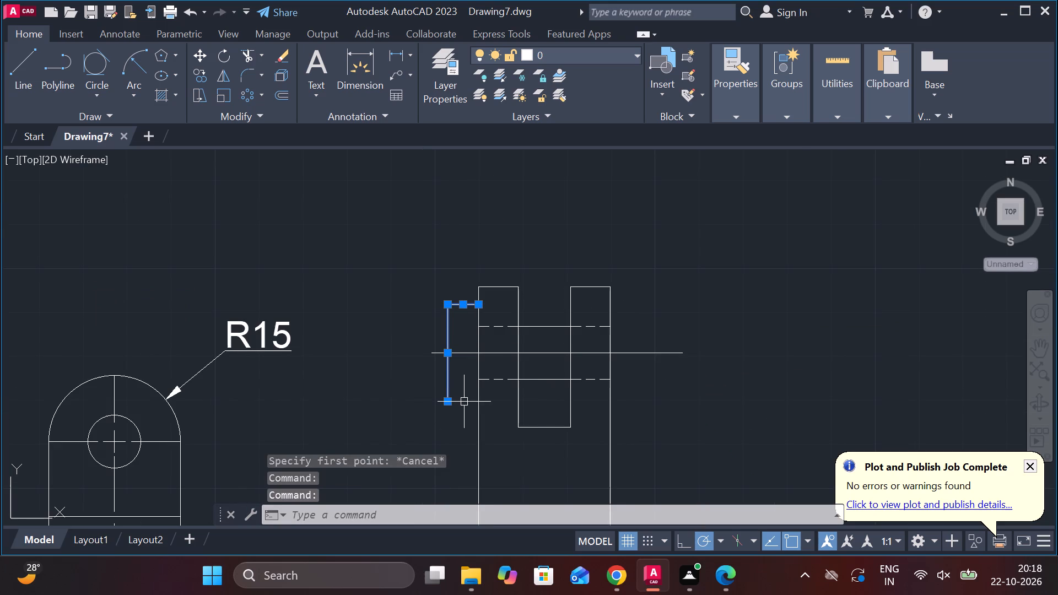
pyautogui.click(464, 402)
pyautogui.write('mi')
pyautogui.press('Return')
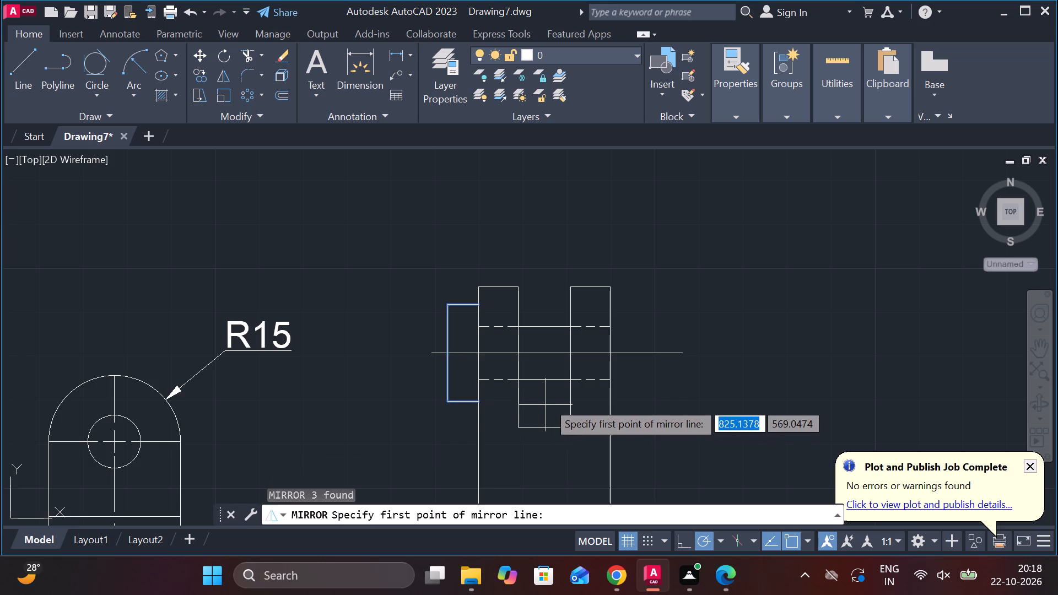
pyautogui.click(547, 428)
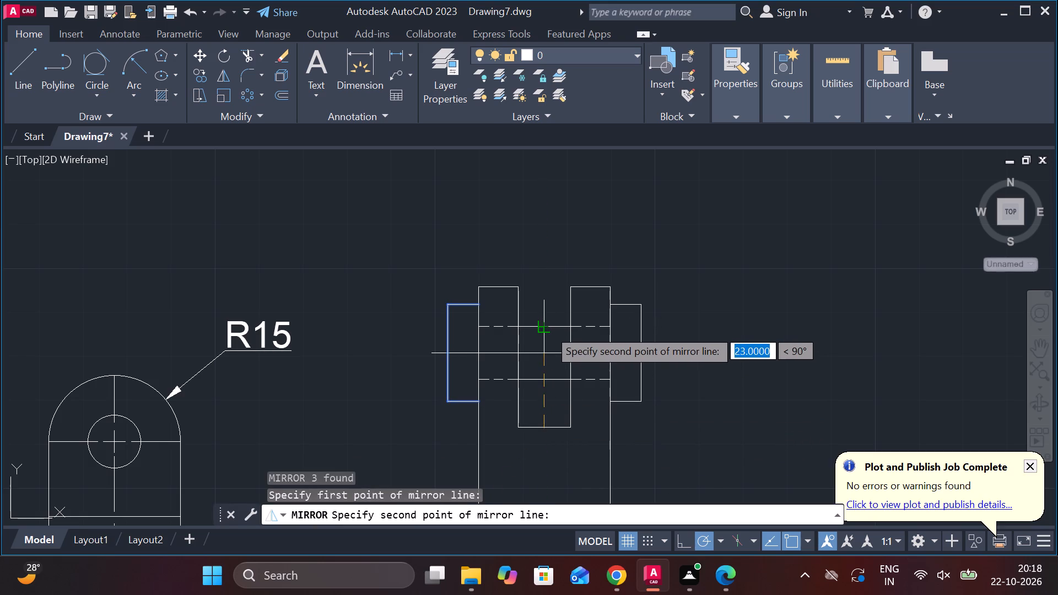
pyautogui.click(546, 327)
pyautogui.moveTo(583, 389); pyautogui.dragTo(546, 327)
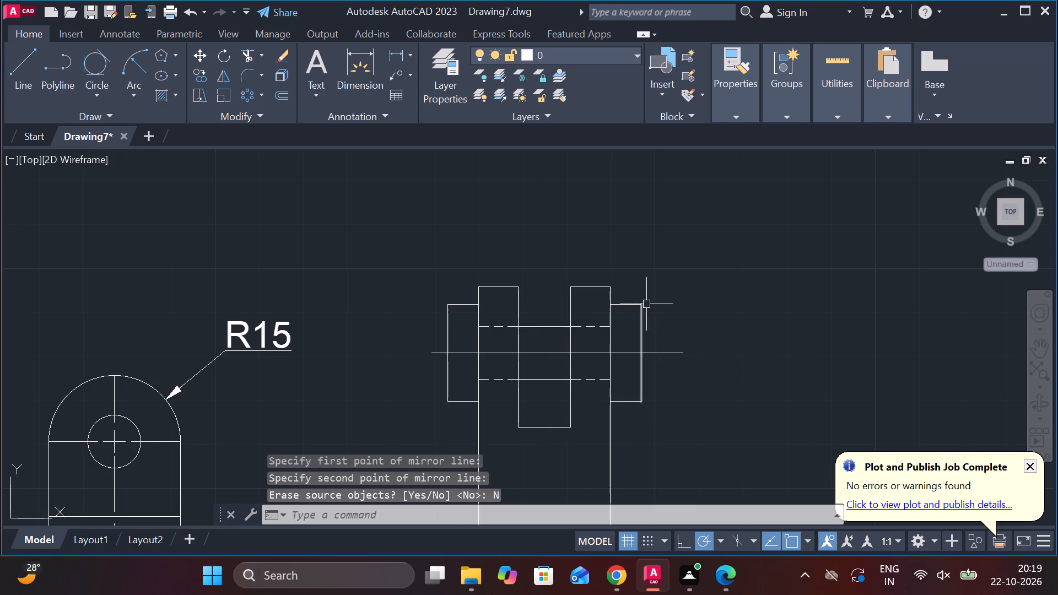
pyautogui.press('Escape')
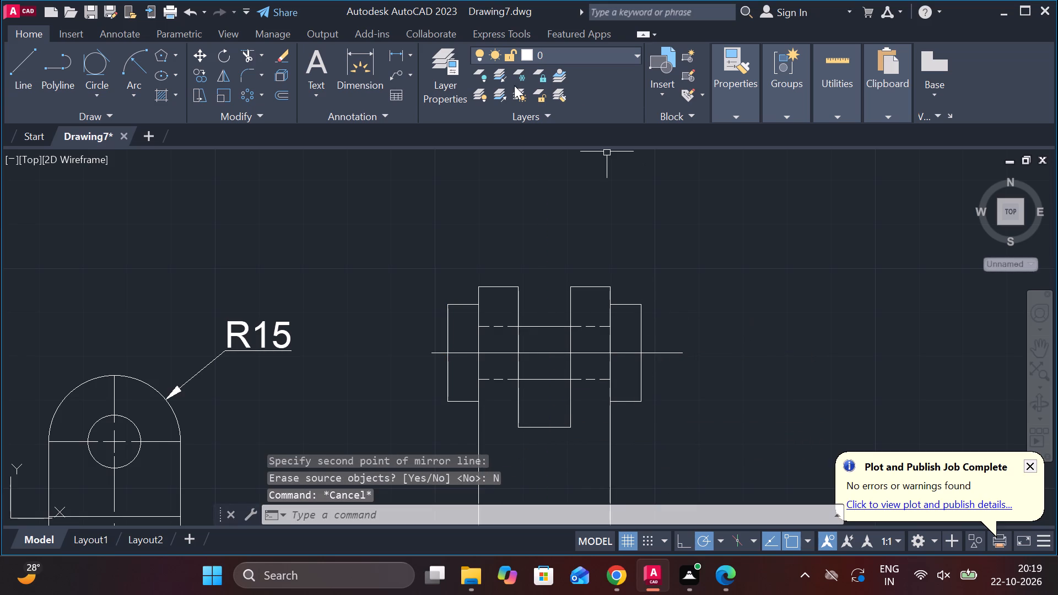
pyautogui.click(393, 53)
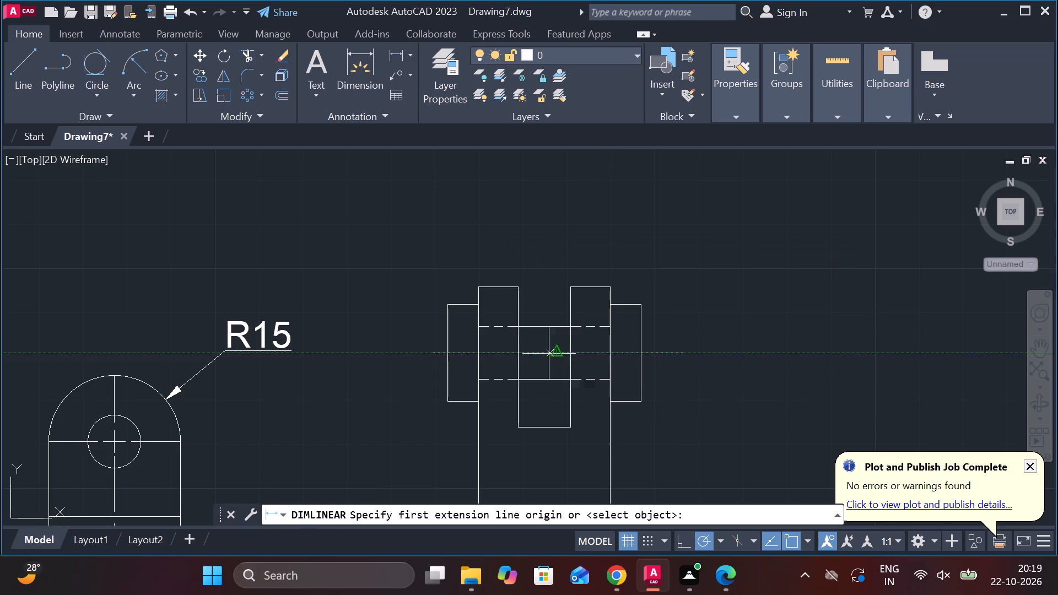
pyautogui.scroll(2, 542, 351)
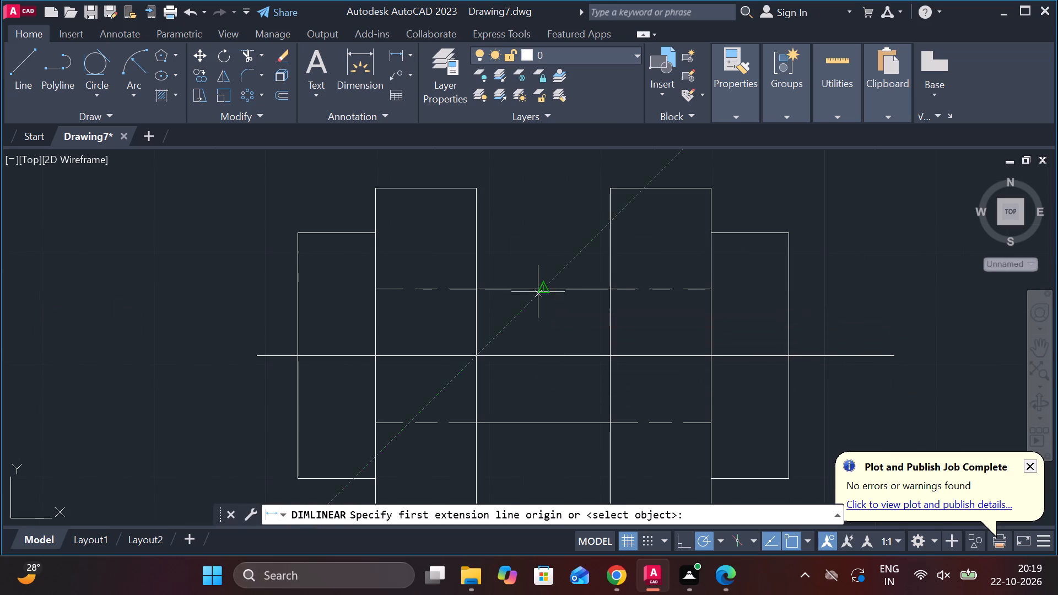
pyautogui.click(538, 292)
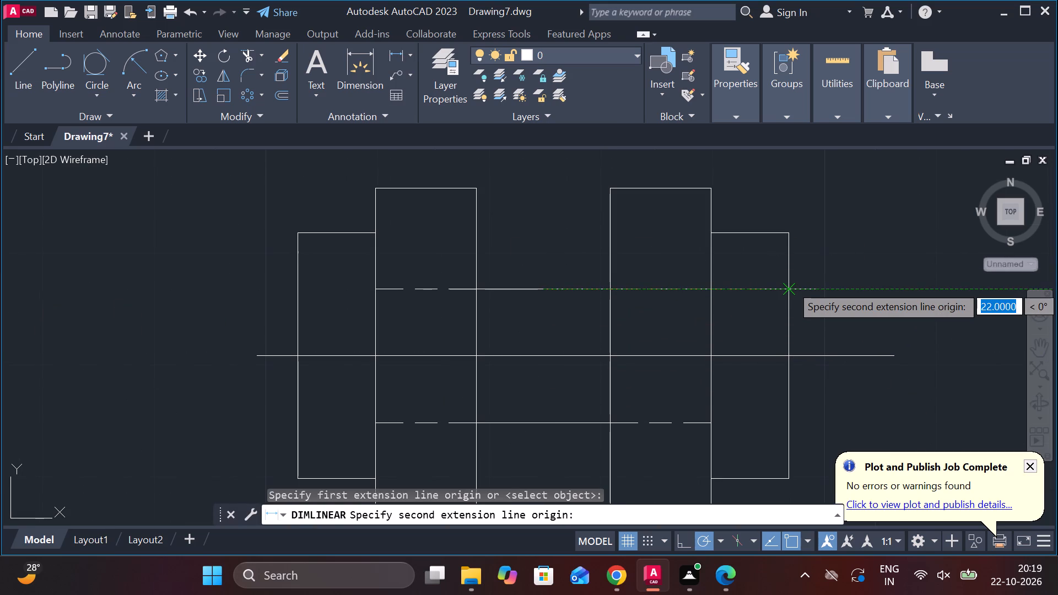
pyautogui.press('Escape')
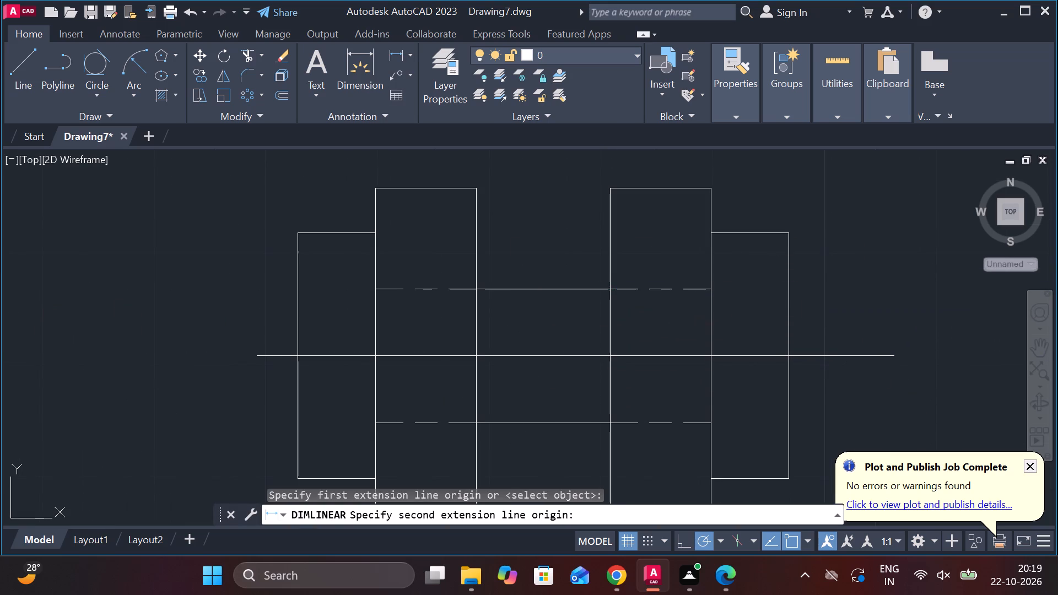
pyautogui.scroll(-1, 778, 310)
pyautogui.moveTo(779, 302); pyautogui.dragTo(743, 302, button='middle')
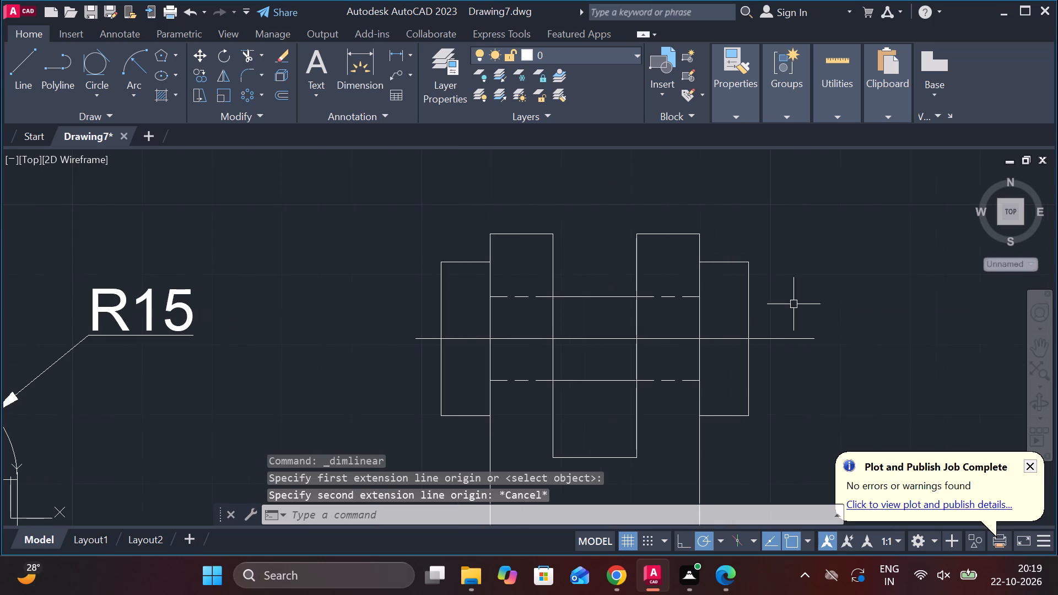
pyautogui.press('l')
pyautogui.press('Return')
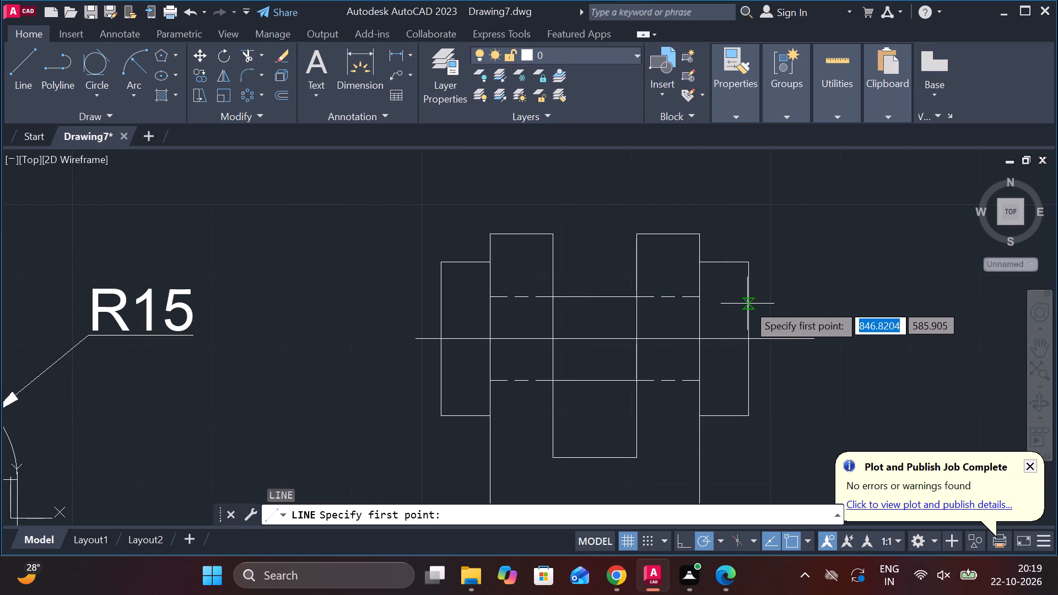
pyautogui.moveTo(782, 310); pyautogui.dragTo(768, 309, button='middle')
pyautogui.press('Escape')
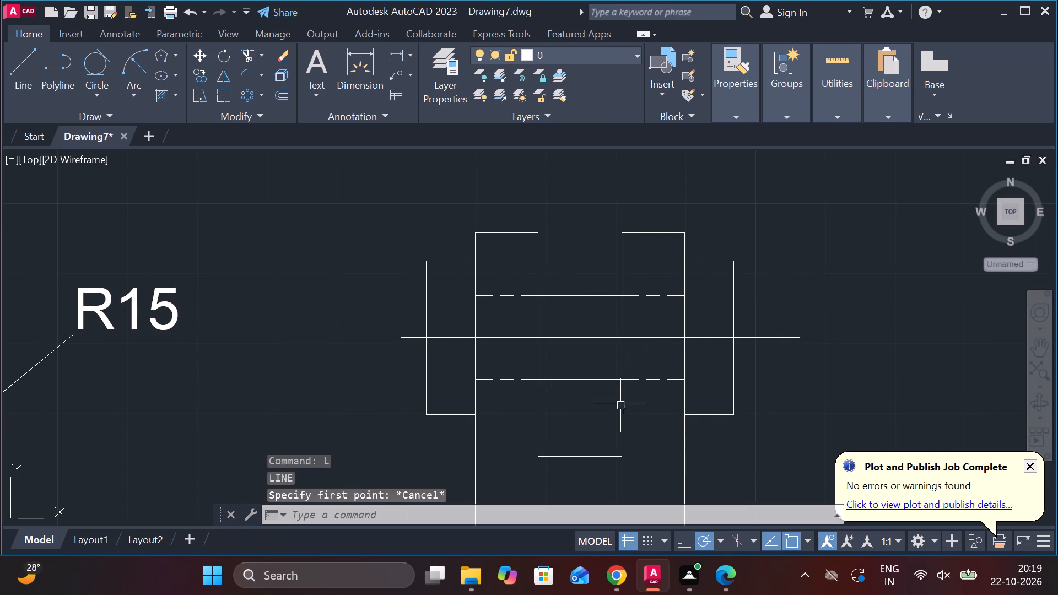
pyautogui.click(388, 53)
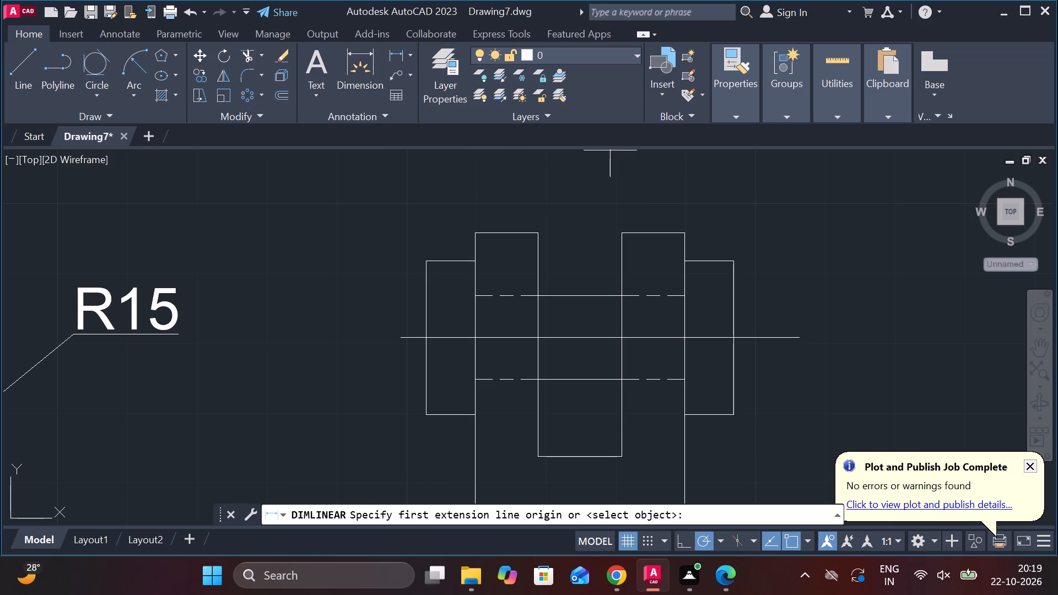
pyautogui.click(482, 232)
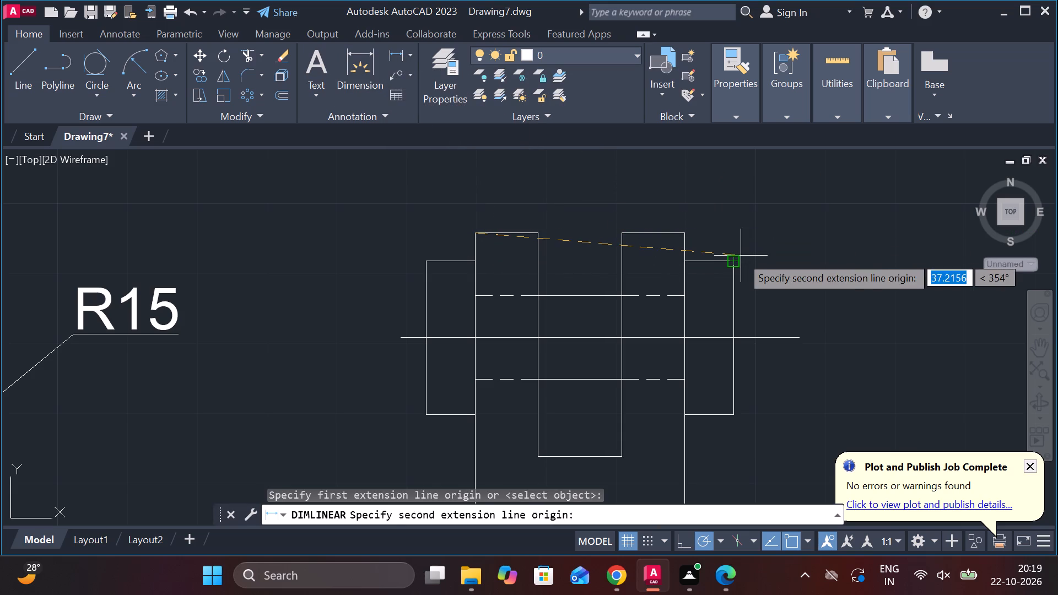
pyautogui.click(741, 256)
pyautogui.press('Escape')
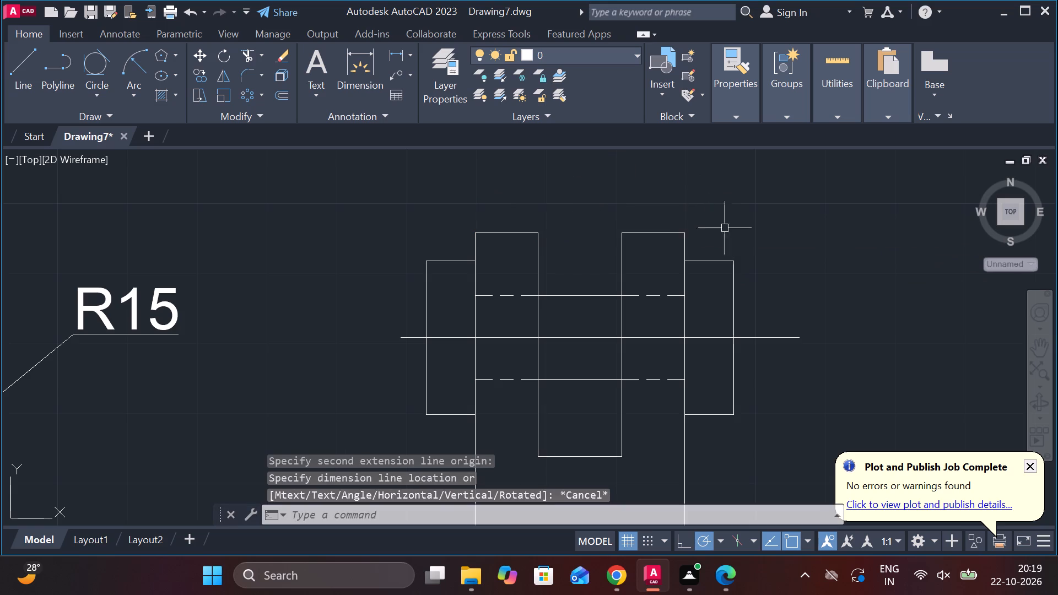
# Draw the pin end beyond the right collar, 3 long, with its edges 6 above and 6 below the centre line.
pyautogui.moveTo(727, 243); pyautogui.dragTo(676, 232, button='middle')
pyautogui.press('l')
pyautogui.press('Return')
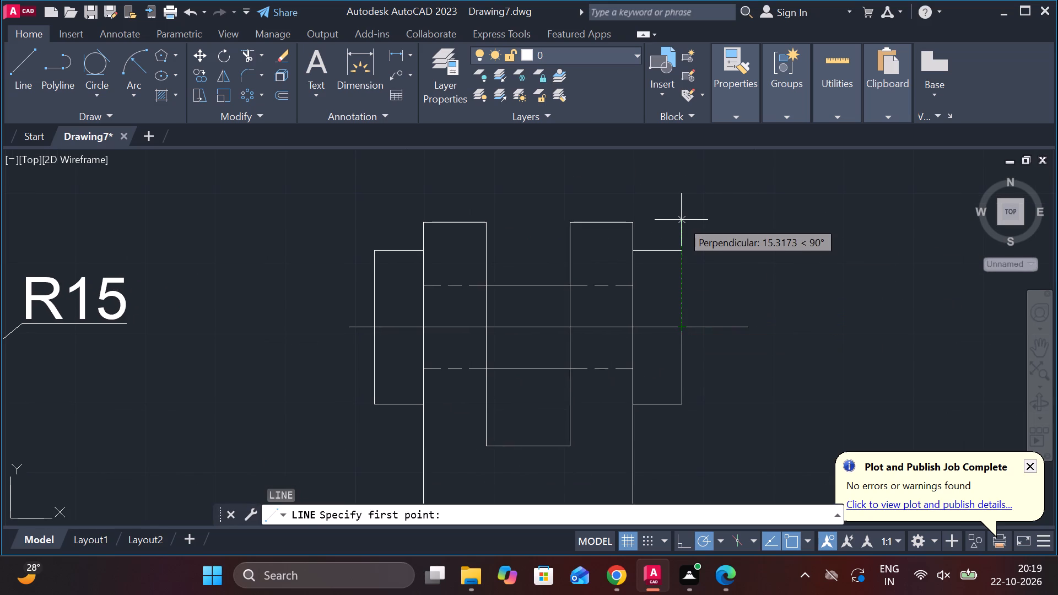
pyautogui.press('6')
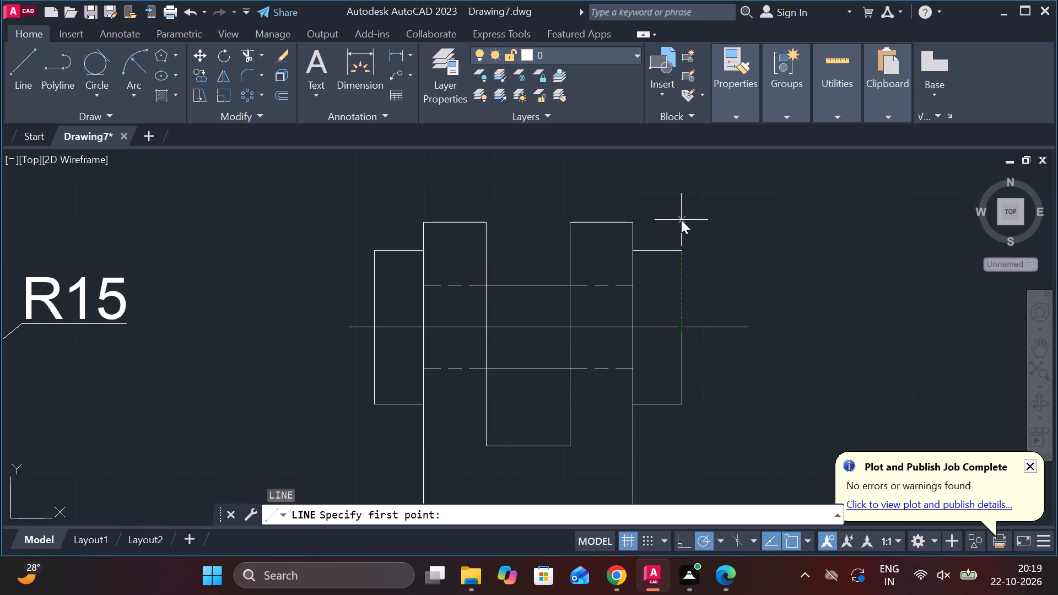
pyautogui.press('Return')
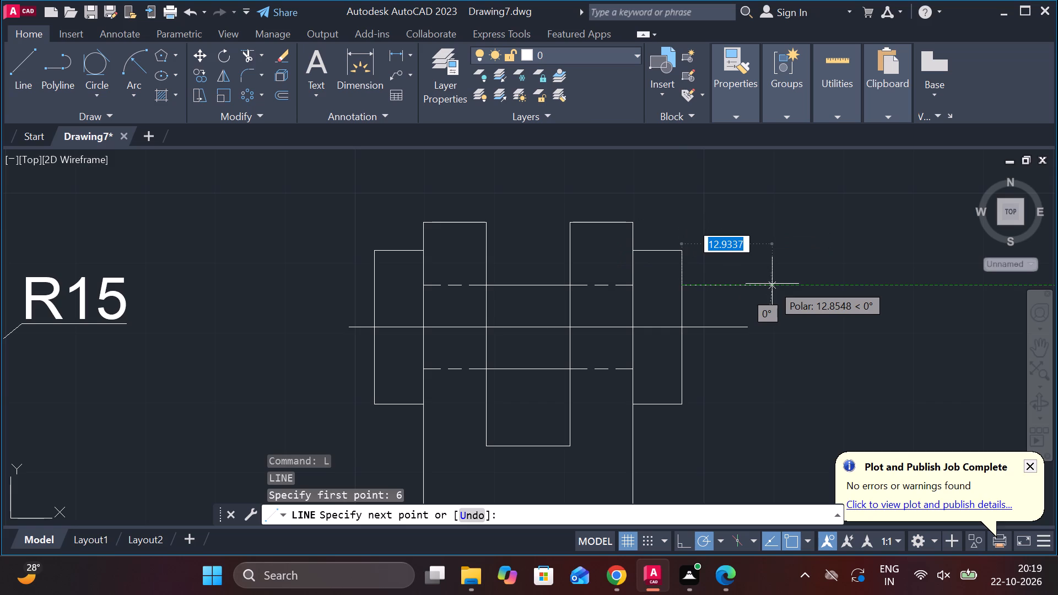
pyautogui.press('3')
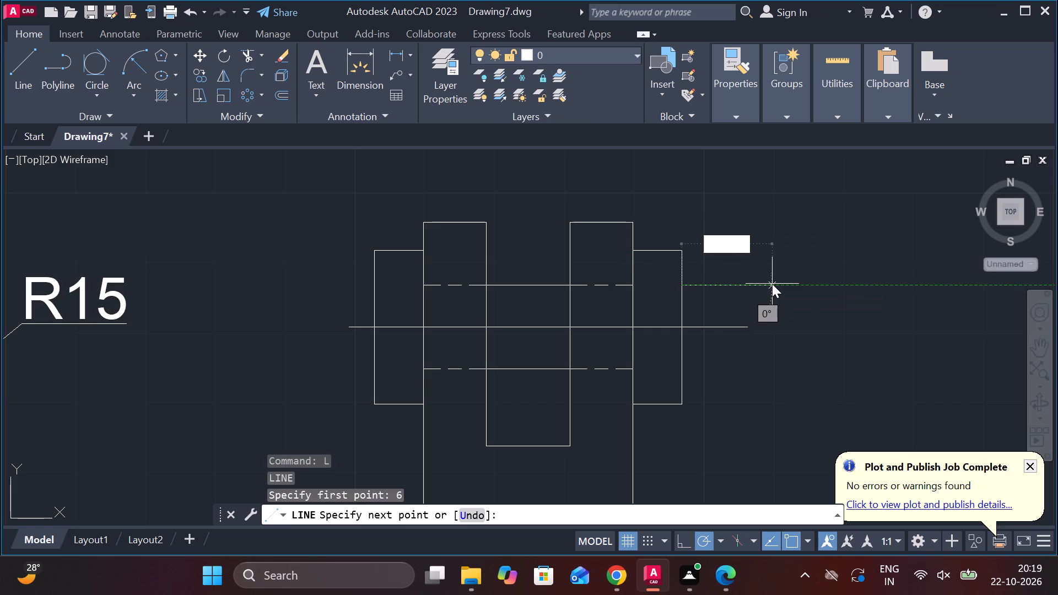
pyautogui.press('Return')
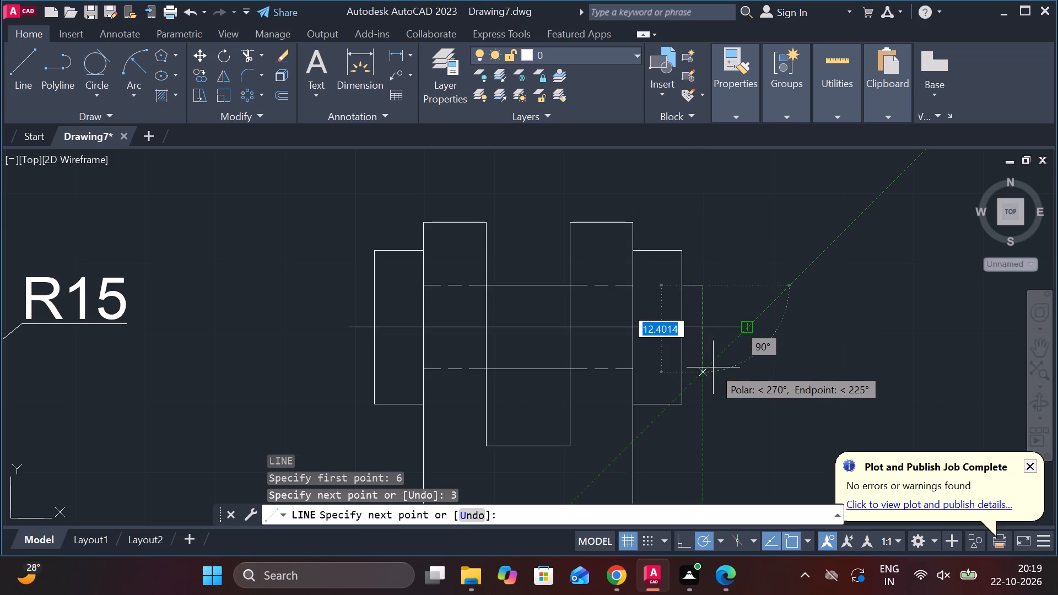
pyautogui.press('6')
pyautogui.press('Return')
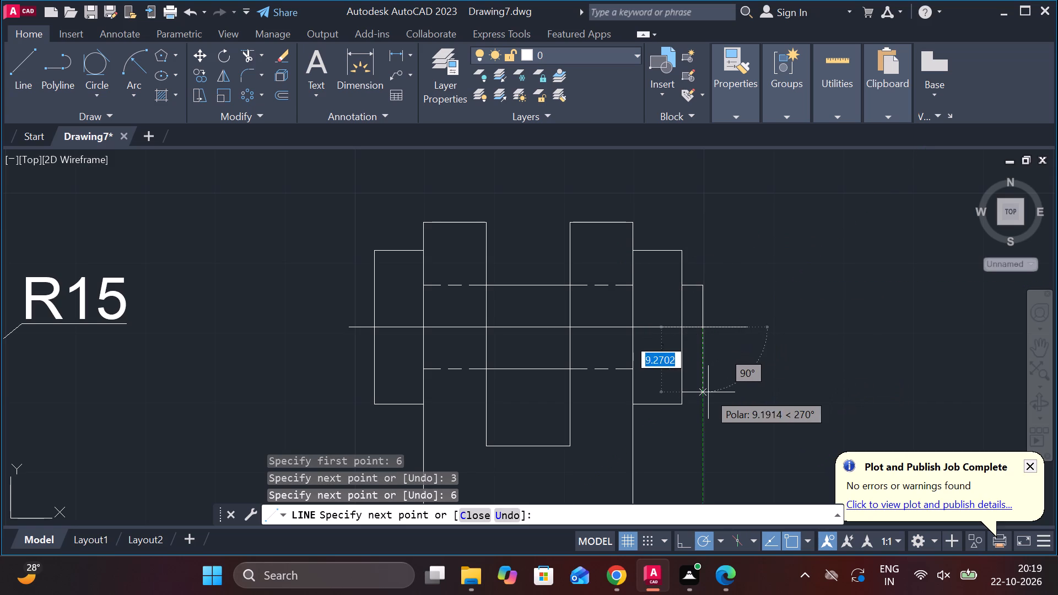
pyautogui.press('6')
pyautogui.press('Return')
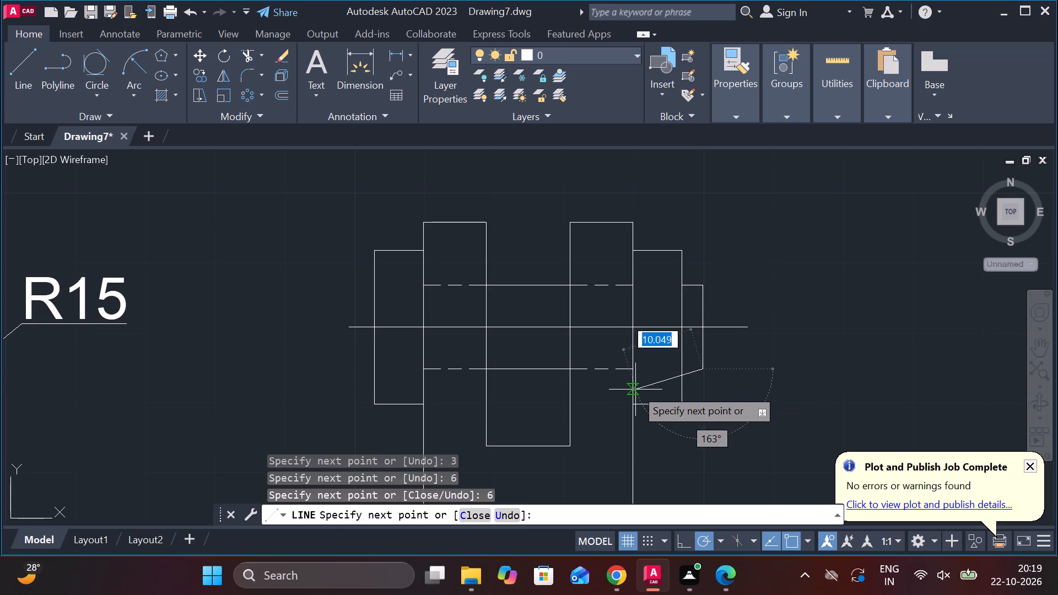
pyautogui.press('3')
pyautogui.press('Return')
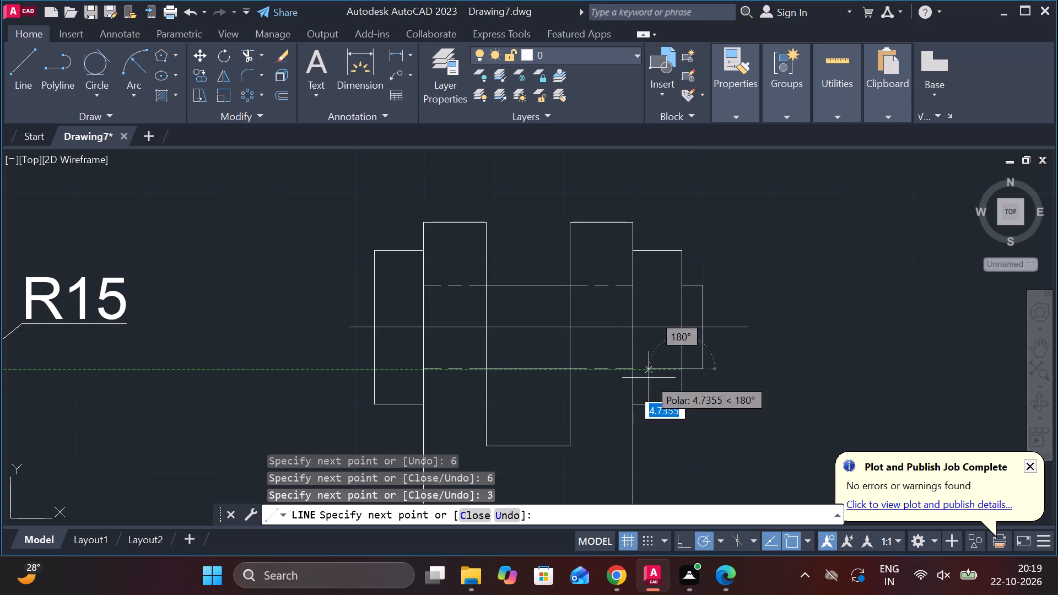
pyautogui.press('Escape')
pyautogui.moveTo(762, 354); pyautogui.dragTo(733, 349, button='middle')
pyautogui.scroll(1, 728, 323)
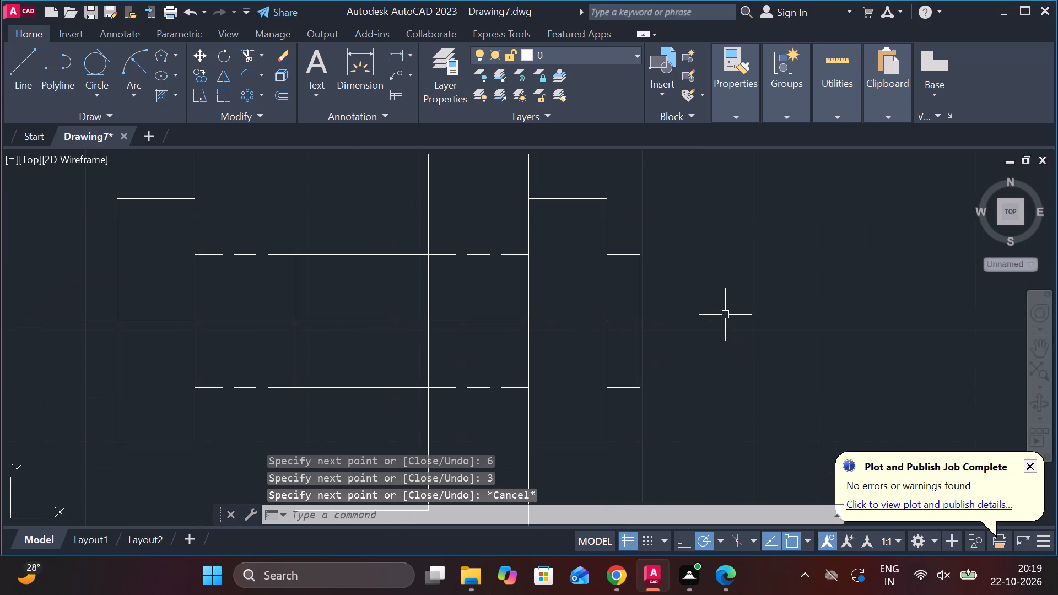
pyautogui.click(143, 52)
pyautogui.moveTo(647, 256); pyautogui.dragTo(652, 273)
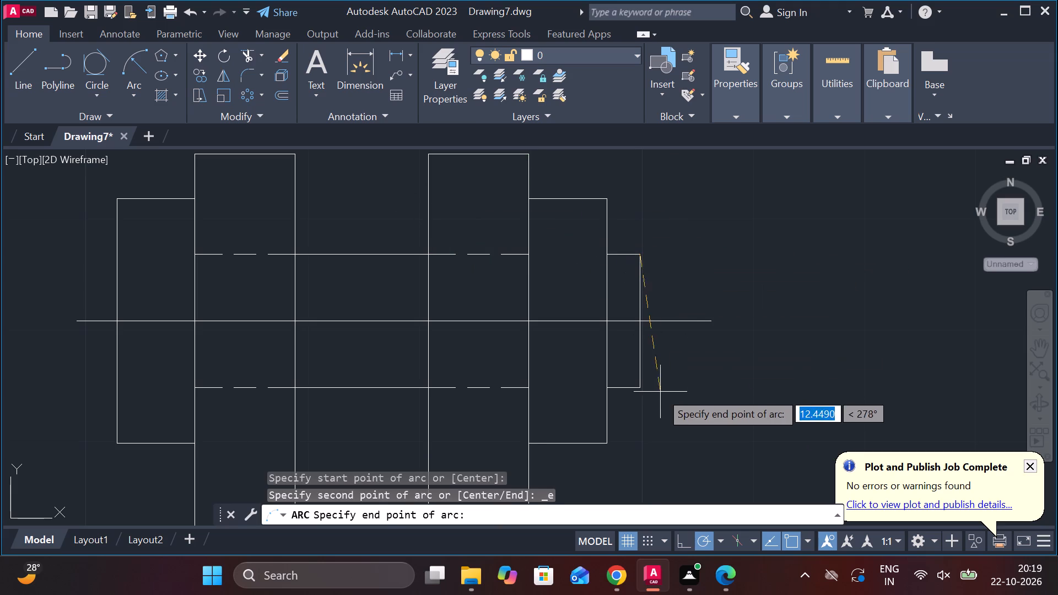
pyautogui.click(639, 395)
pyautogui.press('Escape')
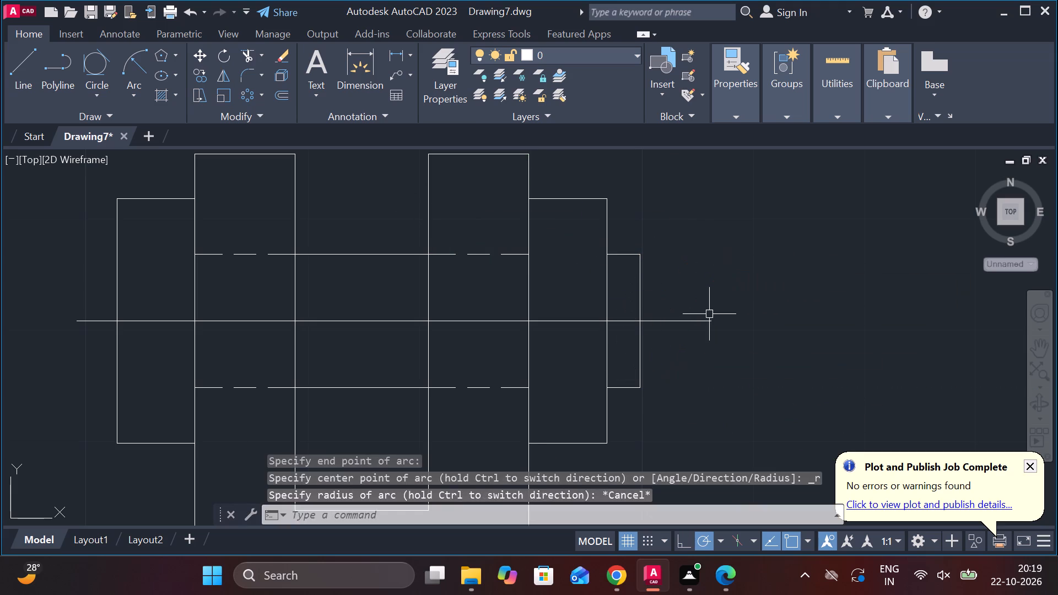
# Round the pin end with a three-point arc through its two outer corners, trimming the arc's excess above the upper corner.
pyautogui.press('space')
pyautogui.click(640, 385)
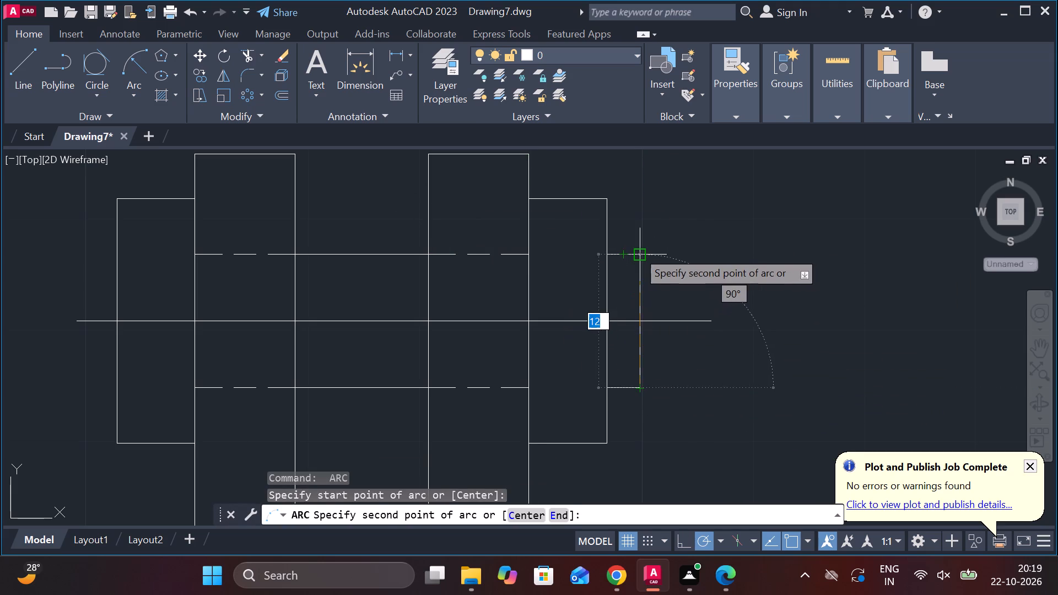
pyautogui.click(637, 251)
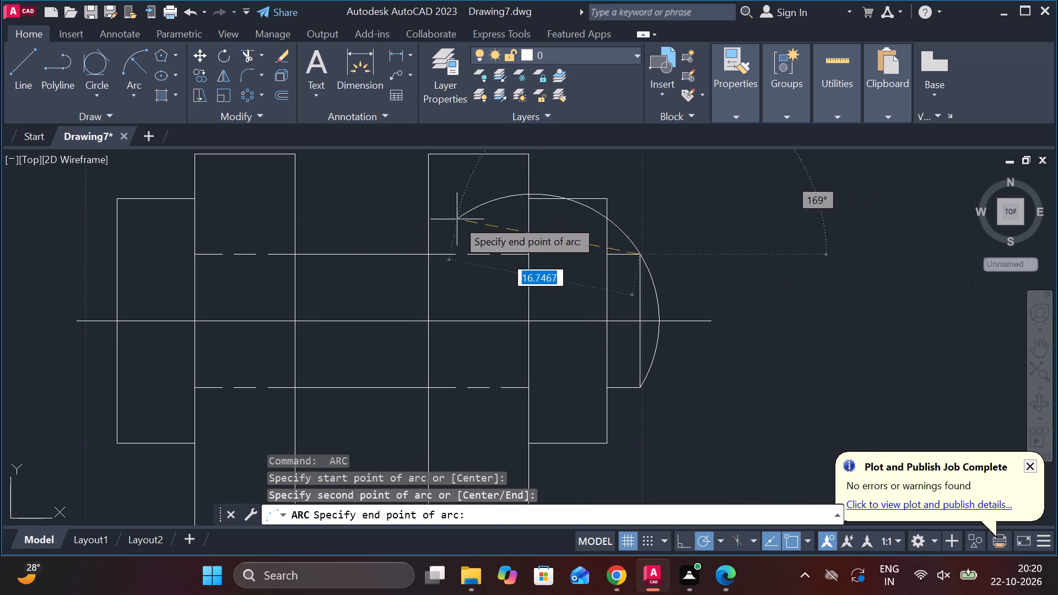
pyautogui.moveTo(480, 167); pyautogui.dragTo(440, 294, button='middle')
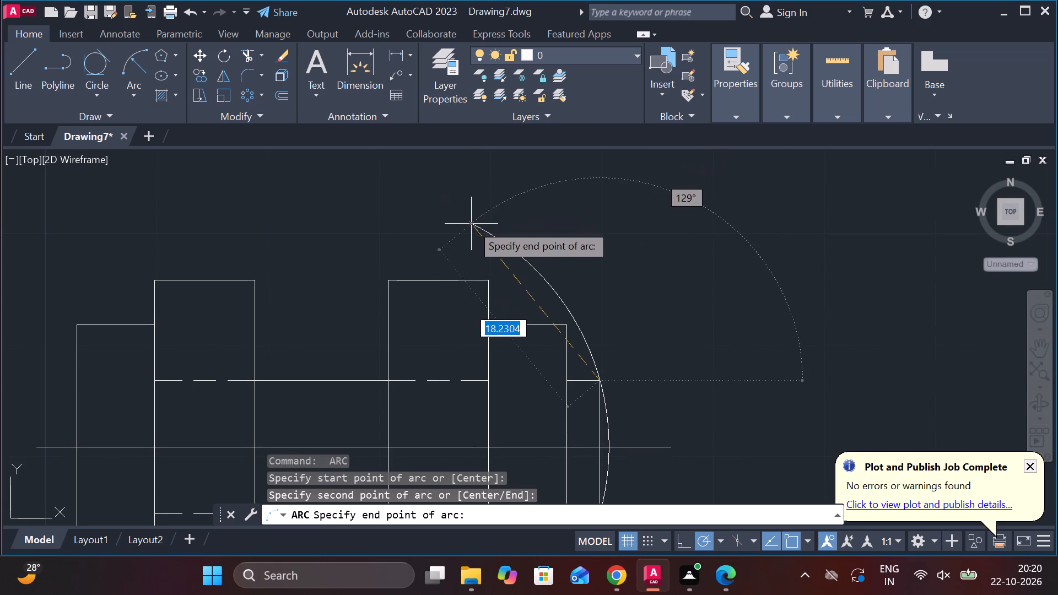
pyautogui.click(471, 224)
pyautogui.press('Escape')
pyautogui.write('tr')
pyautogui.press('space')
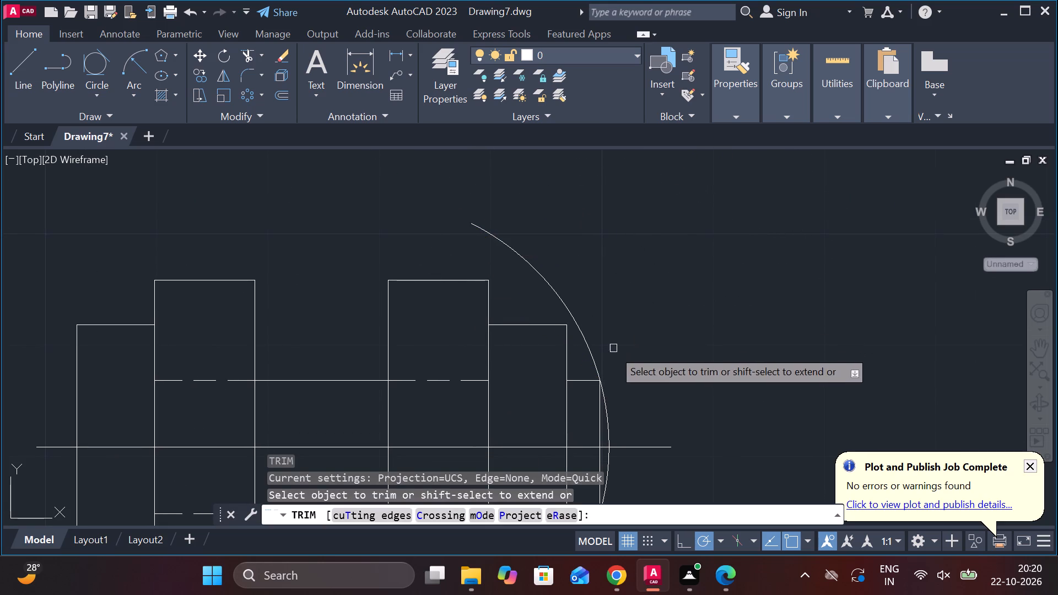
pyautogui.click(594, 366)
pyautogui.scroll(-1, 629, 332)
pyautogui.moveTo(642, 325); pyautogui.dragTo(698, 248, button='middle')
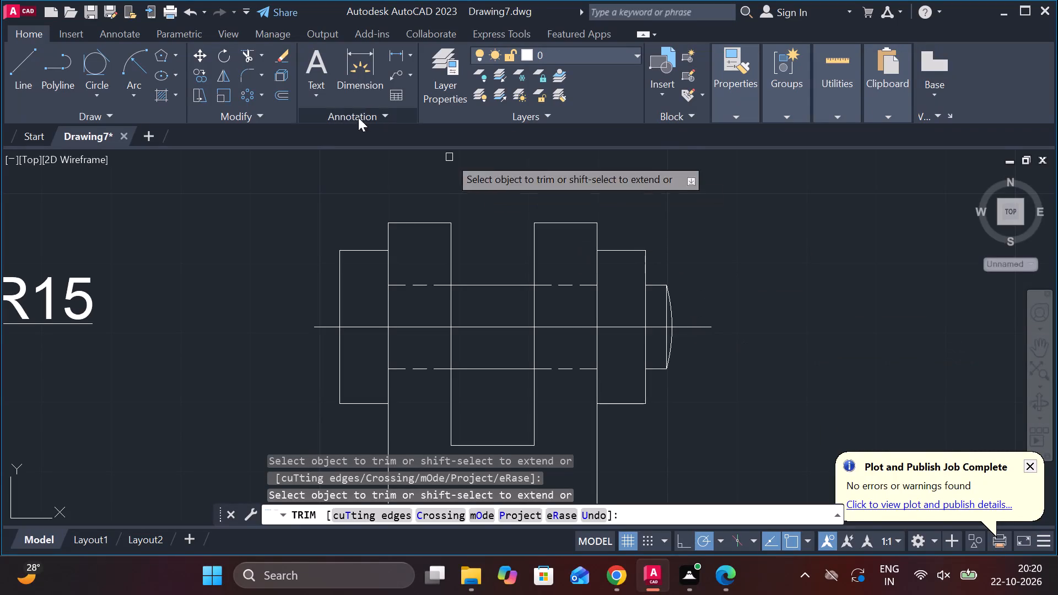
# Add a horizontal linear dimension above the view from the left arm's outer edge to the straight edge of the pin end.
pyautogui.click(396, 59)
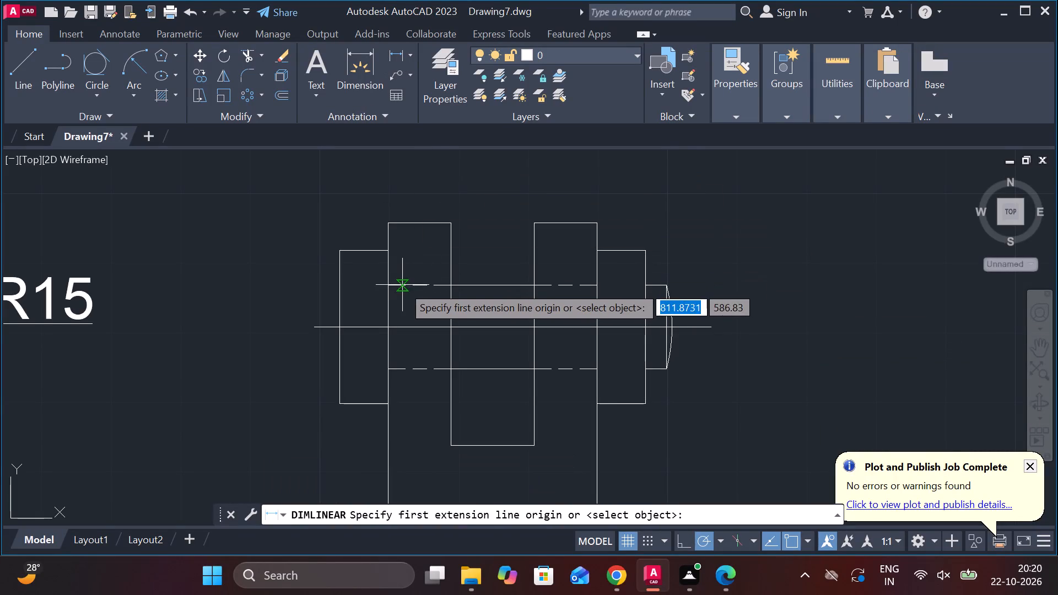
pyautogui.click(385, 225)
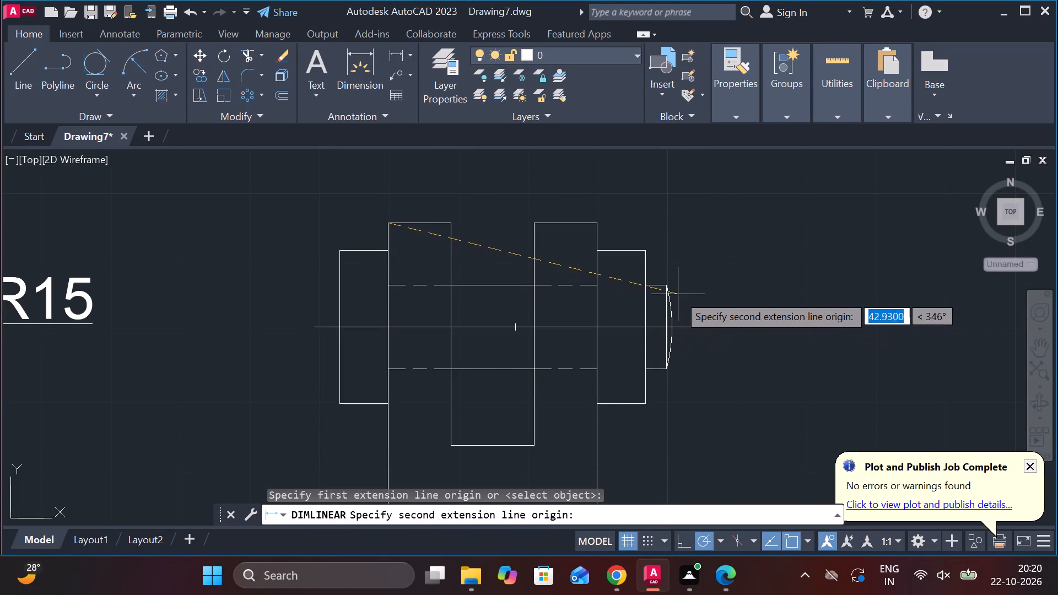
pyautogui.click(677, 290)
pyautogui.click(516, 180)
# Add a horizontal linear dimension for the left collar's width just above it.
pyautogui.press('space')
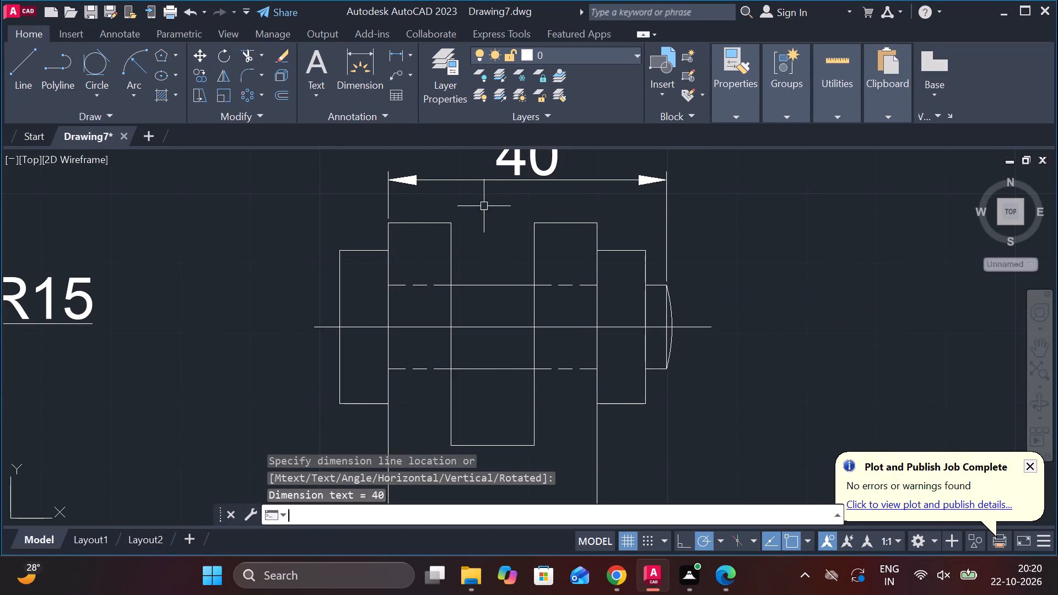
pyautogui.click(336, 247)
pyautogui.click(390, 257)
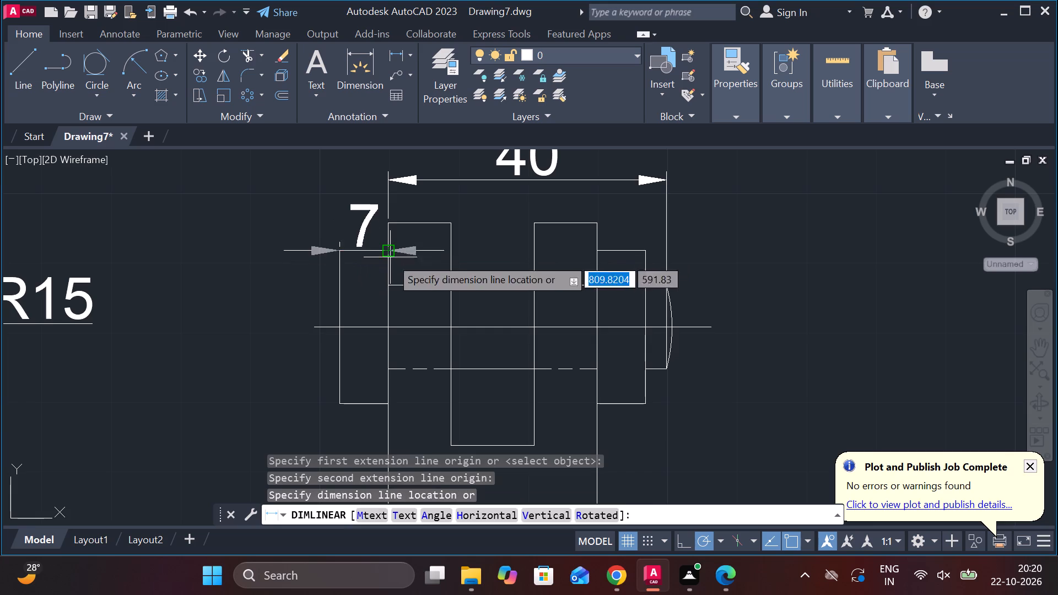
pyautogui.click(390, 226)
# Add a vertical linear dimension for the left collar's full height on its outer side.
pyautogui.press('space')
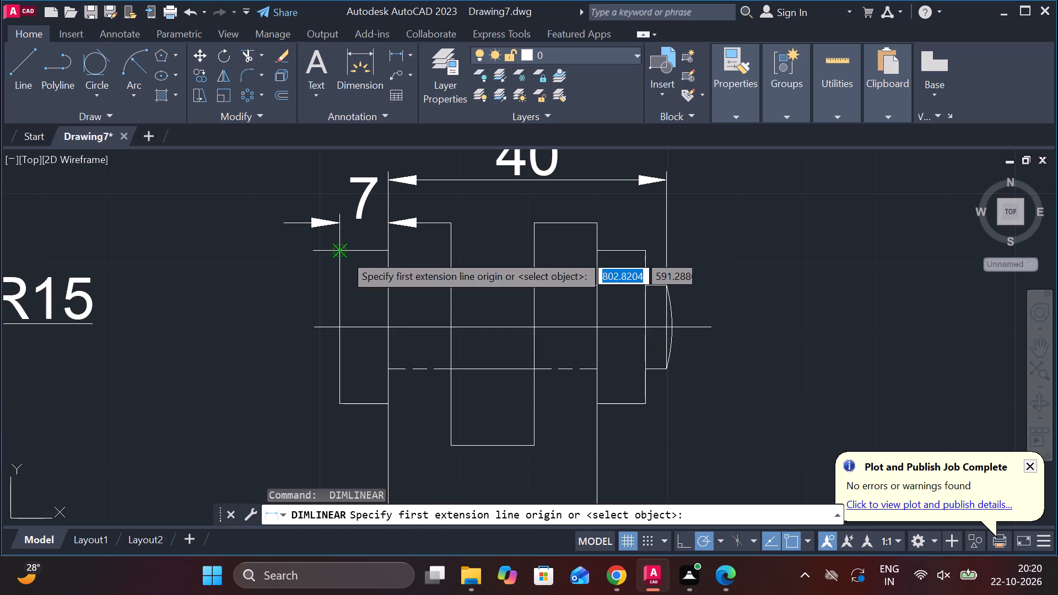
pyautogui.click(344, 254)
pyautogui.click(339, 398)
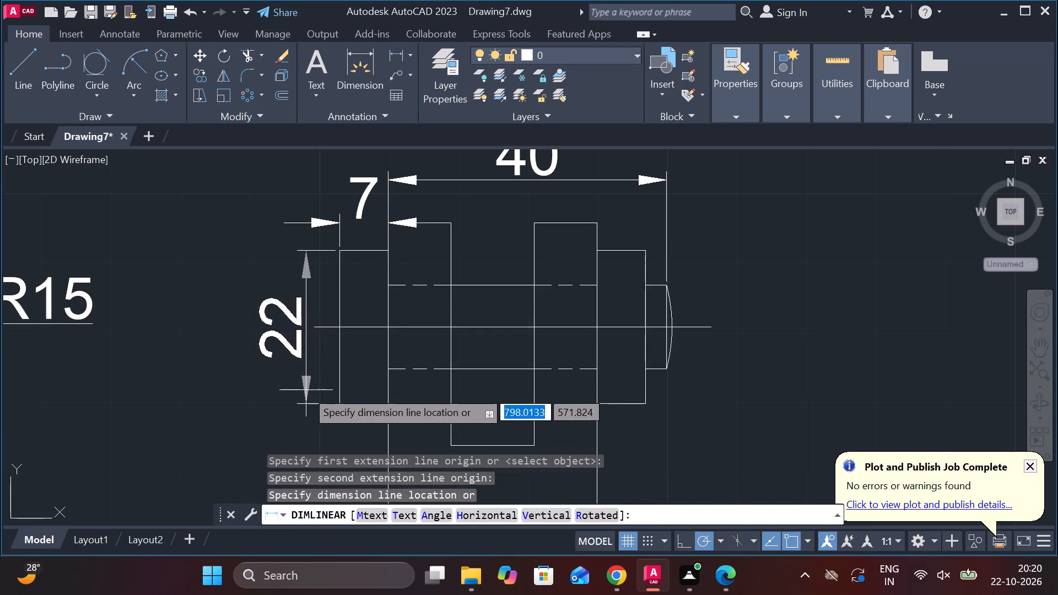
pyautogui.click(306, 390)
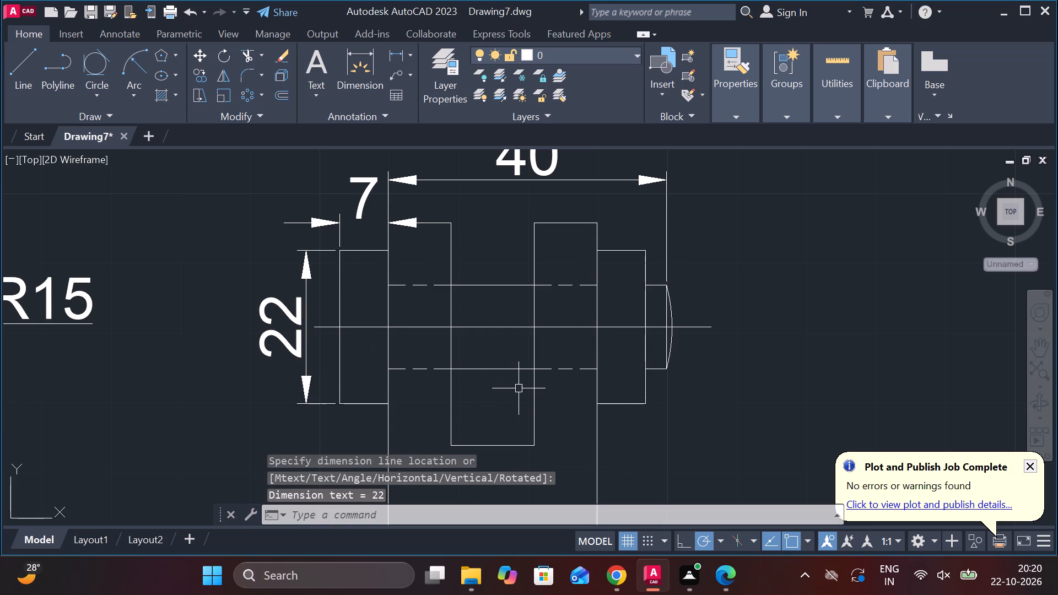
# Add a vertical linear dimension between the pin end's upper and lower edges, placed beyond the rounded end.
pyautogui.scroll(-1, 723, 365)
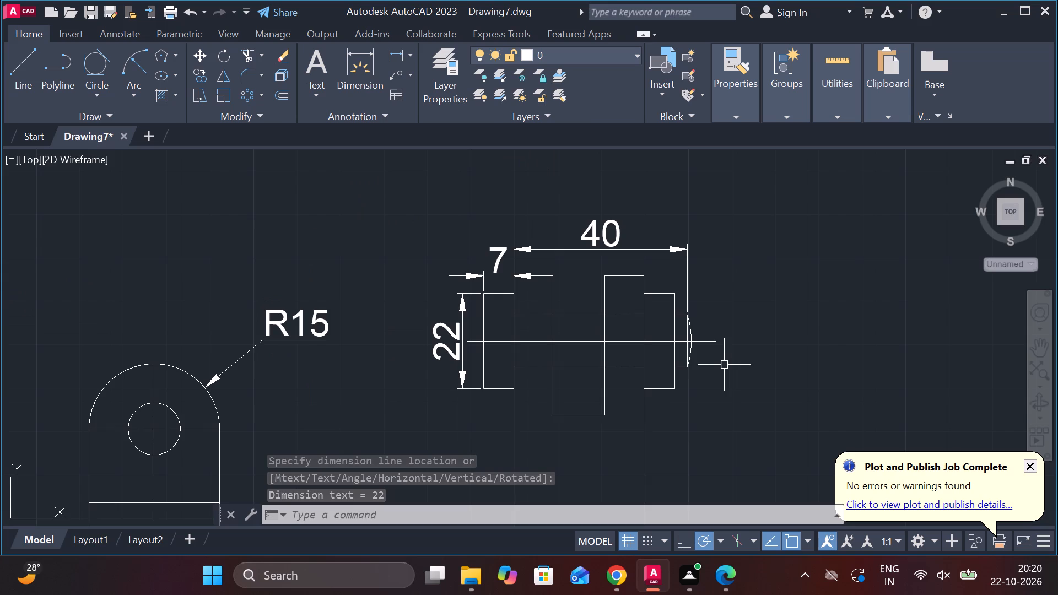
pyautogui.scroll(1, 724, 319)
pyautogui.press('space')
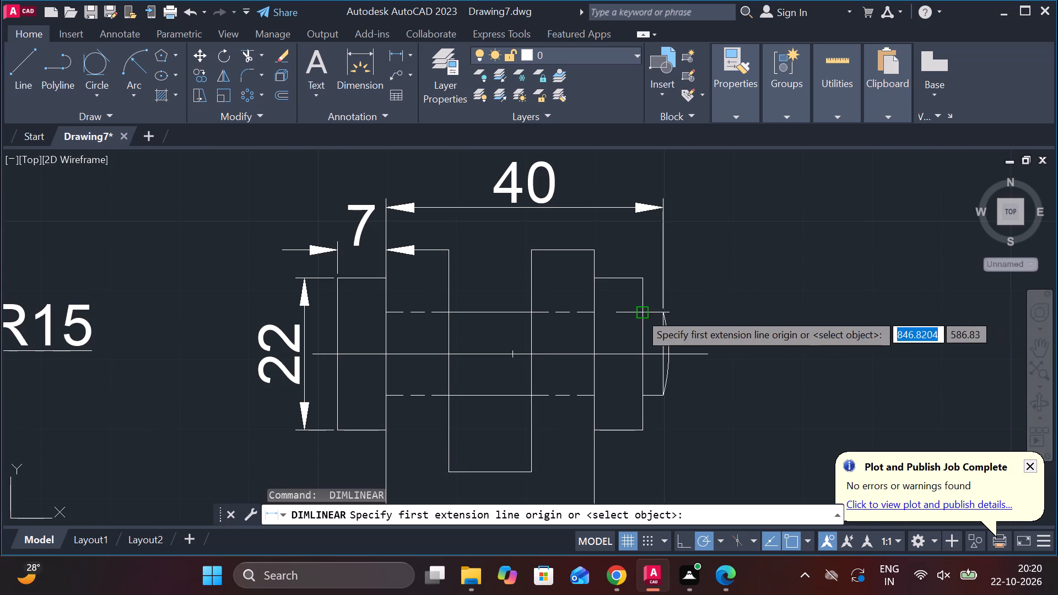
pyautogui.click(654, 312)
pyautogui.click(653, 402)
pyautogui.click(747, 381)
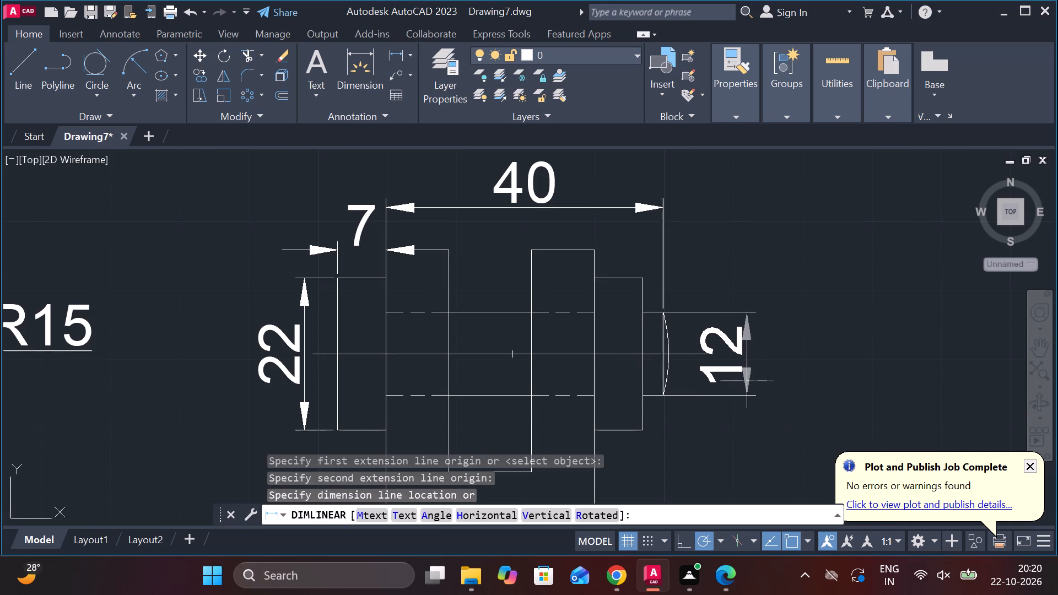
# Add a diameter symbol in front of the left collar's height dimension text.
pyautogui.doubleClick(292, 355)
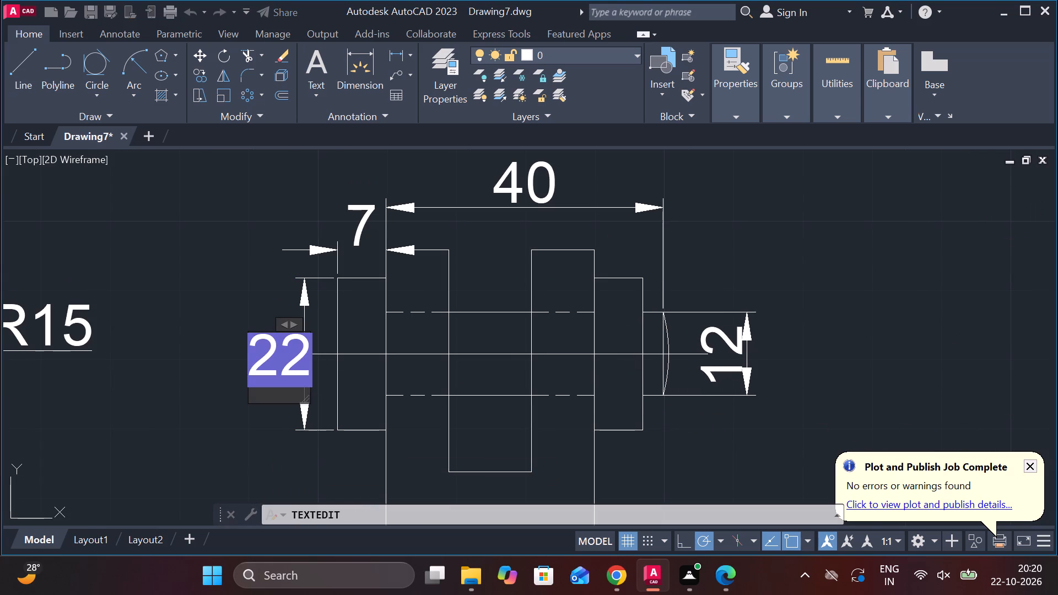
pyautogui.click(705, 86)
pyautogui.click(746, 157)
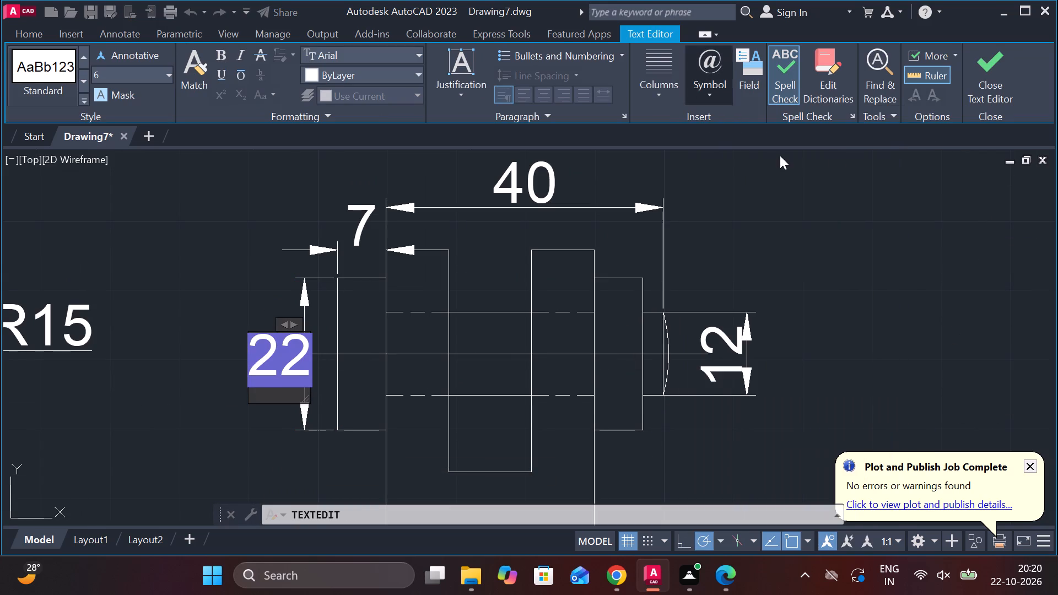
pyautogui.press('Escape')
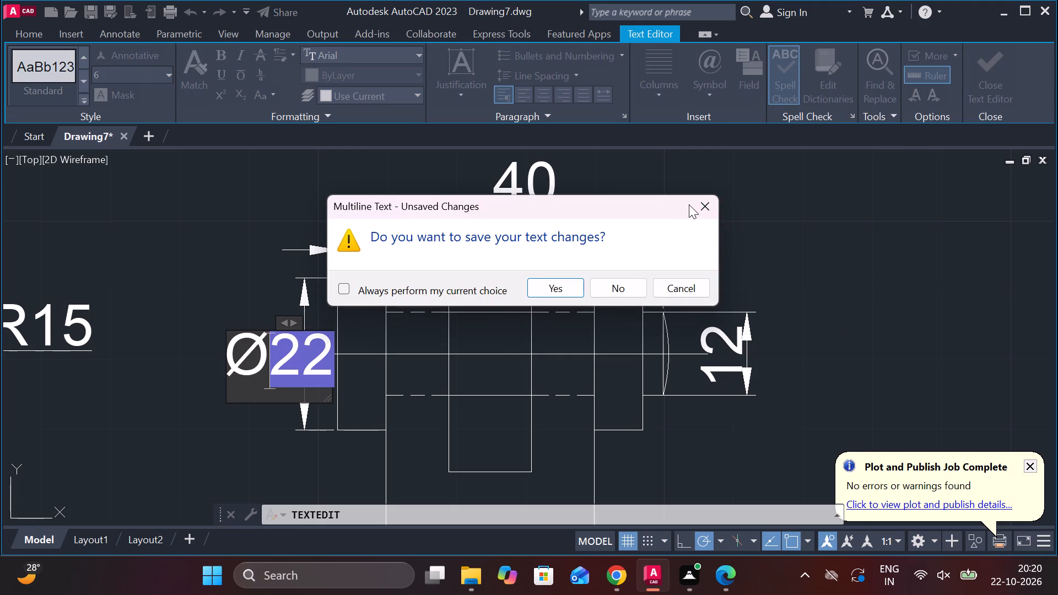
pyautogui.click(710, 207)
pyautogui.press('space')
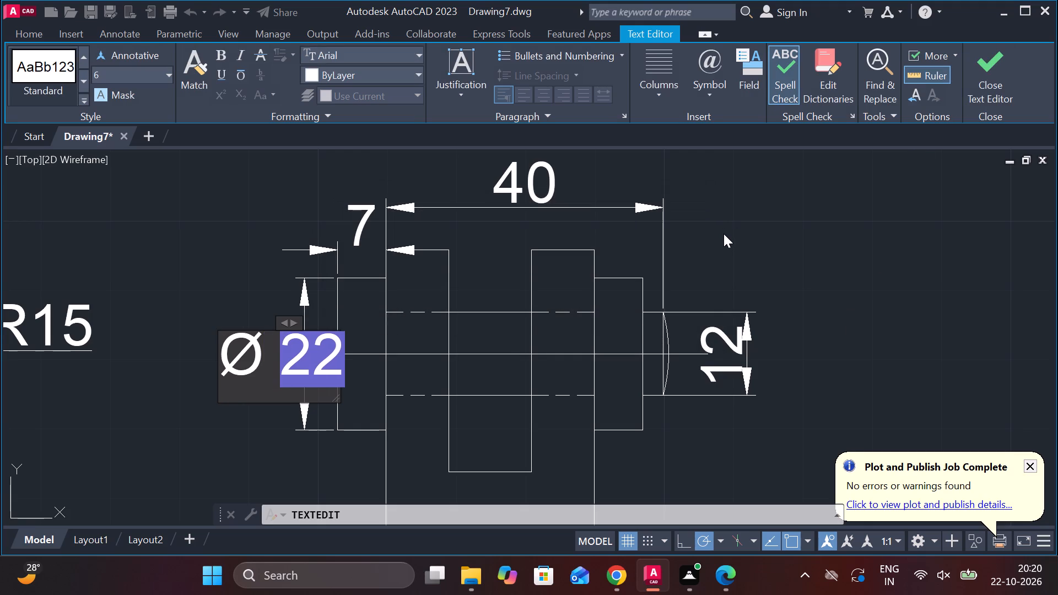
pyautogui.press('BackSpace')
pyautogui.click(748, 238)
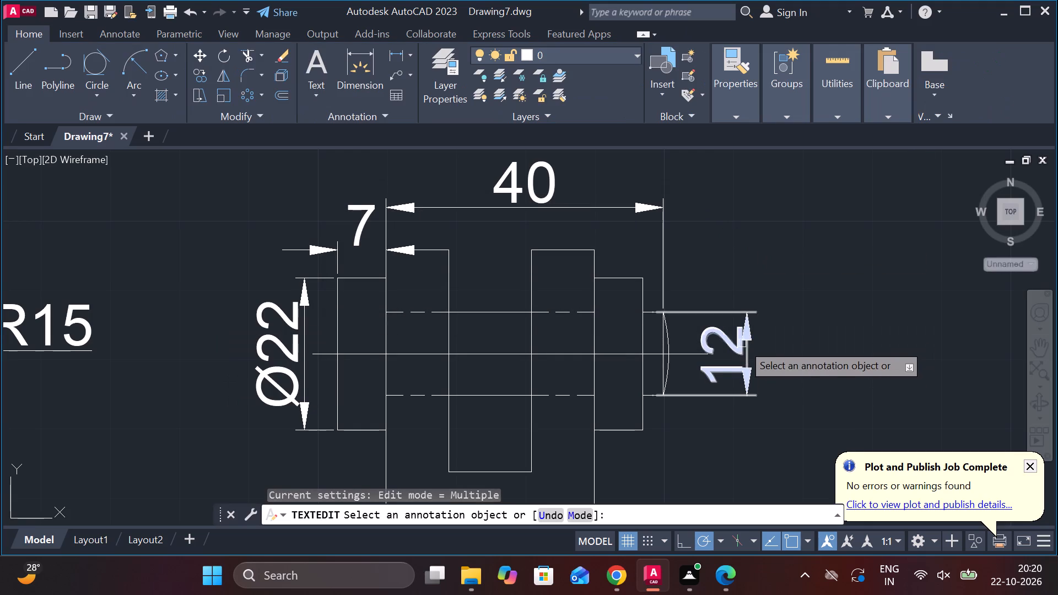
# Add a diameter symbol in front of the pin end's vertical dimension text.
pyautogui.doubleClick(742, 343)
pyautogui.click(712, 99)
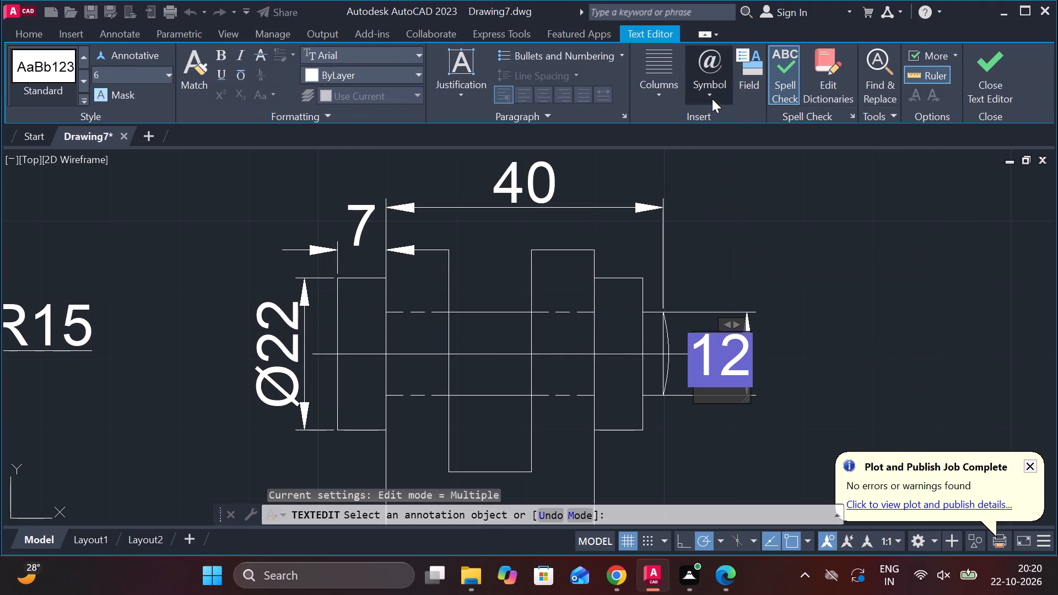
pyautogui.click(751, 159)
pyautogui.click(821, 310)
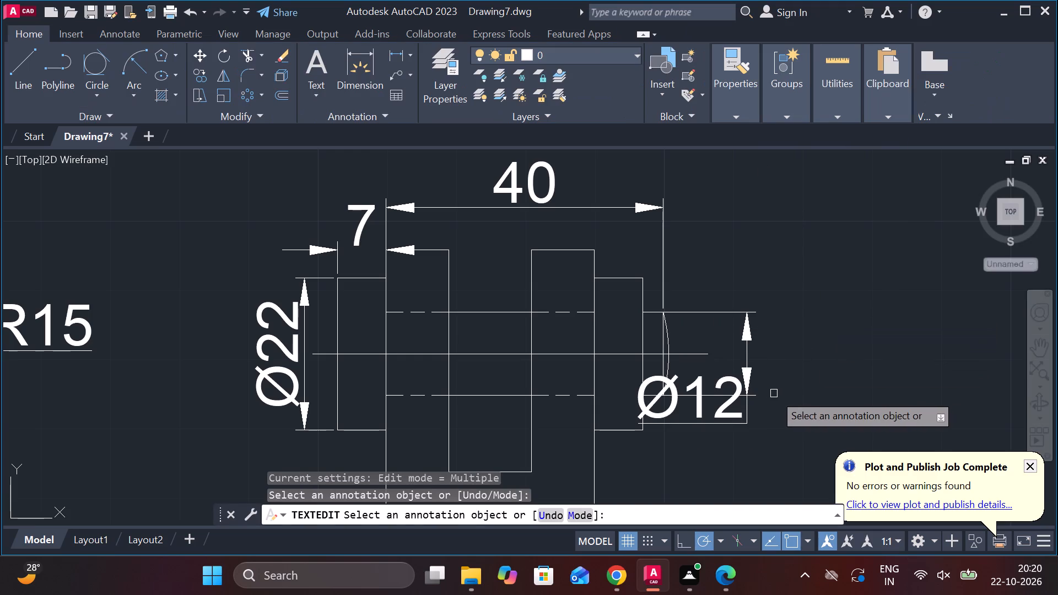
pyautogui.click(753, 404)
pyautogui.moveTo(800, 392); pyautogui.dragTo(752, 340, button='middle')
pyautogui.press('Escape')
# Move the pin end's diameter dimension text outward and down, clear of the collar and pin.
pyautogui.click(680, 361)
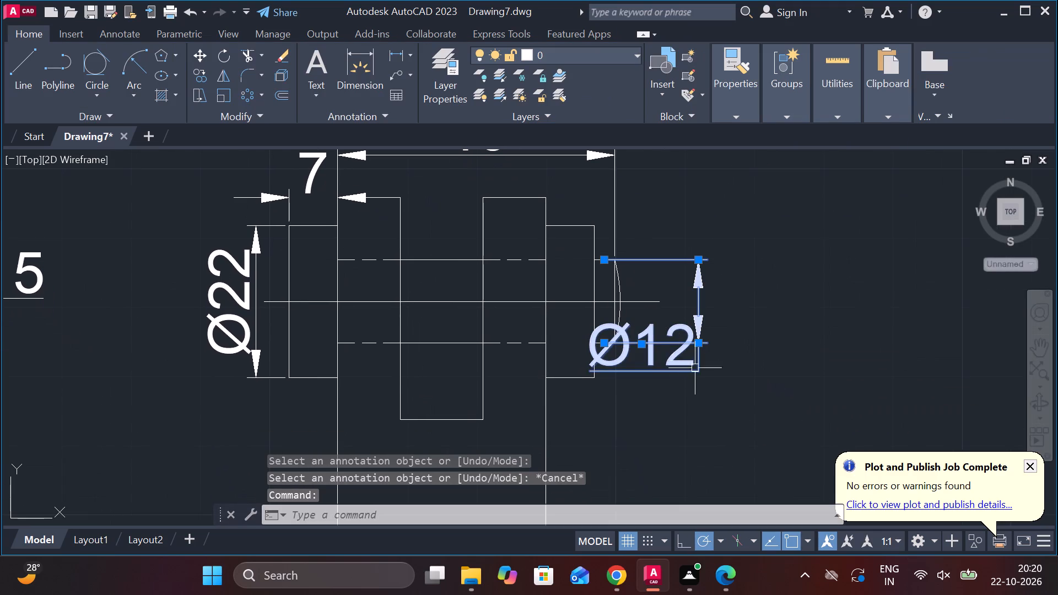
pyautogui.click(643, 345)
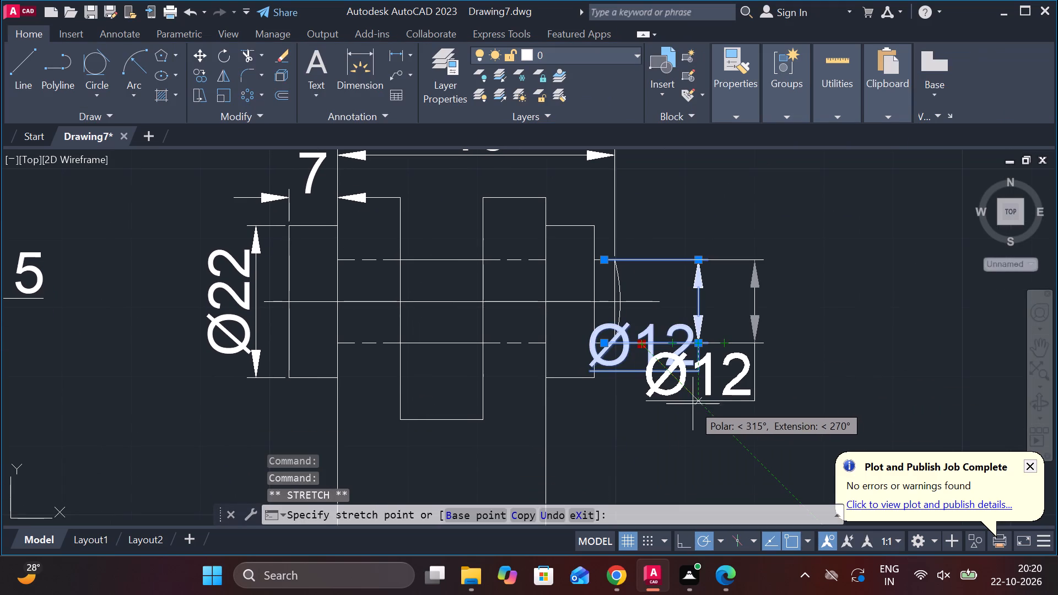
pyautogui.click(710, 418)
pyautogui.press('Escape')
# Draw a slanted helper line across the fork's two long side lines below the slot, sloping down to the right.
pyautogui.scroll(-1, 809, 380)
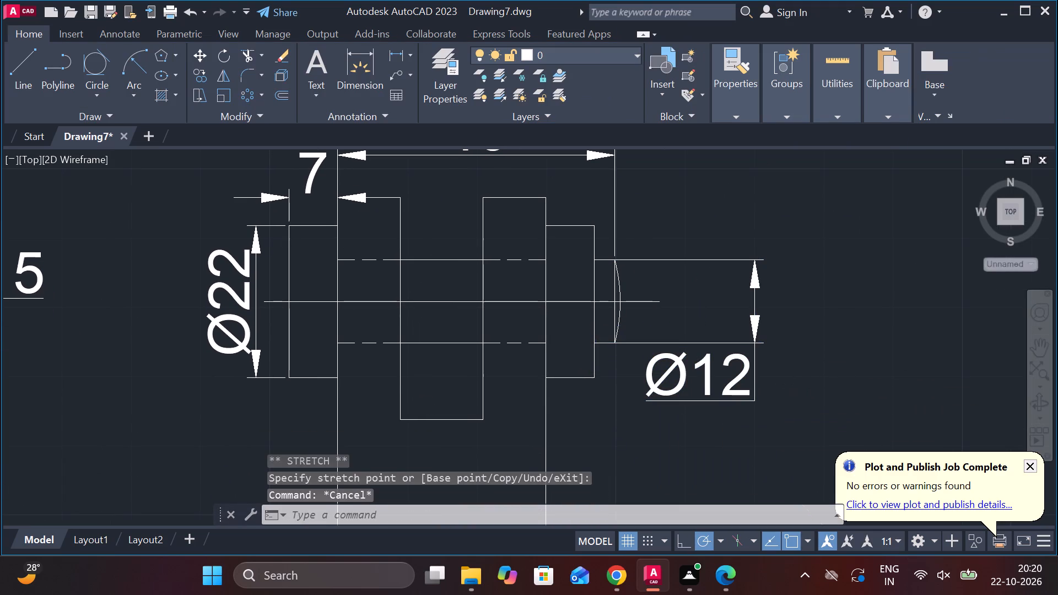
pyautogui.scroll(-1, 809, 380)
pyautogui.moveTo(787, 412); pyautogui.dragTo(714, 321, button='middle')
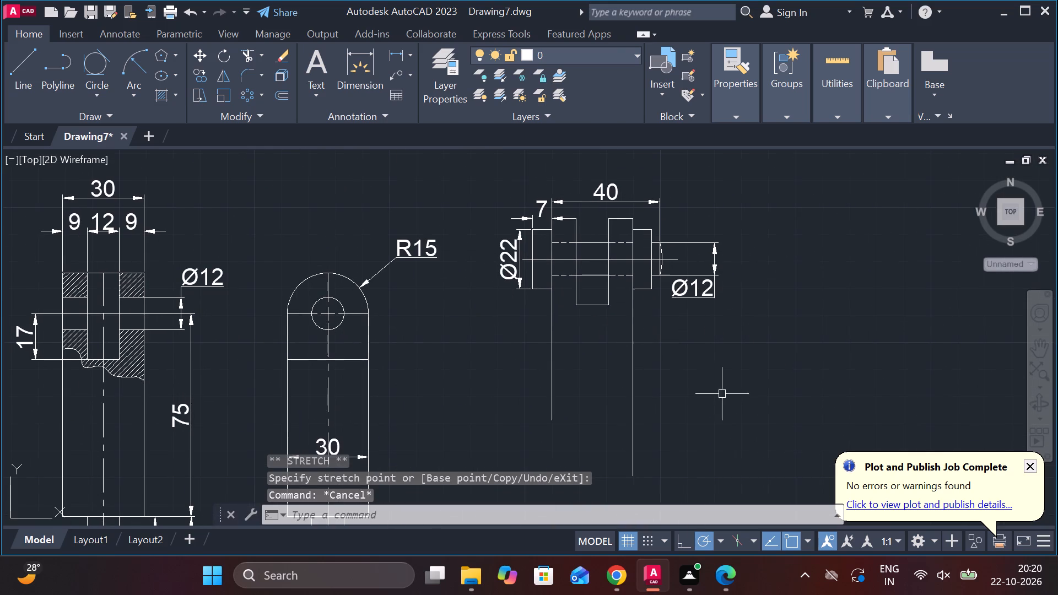
pyautogui.write('tr')
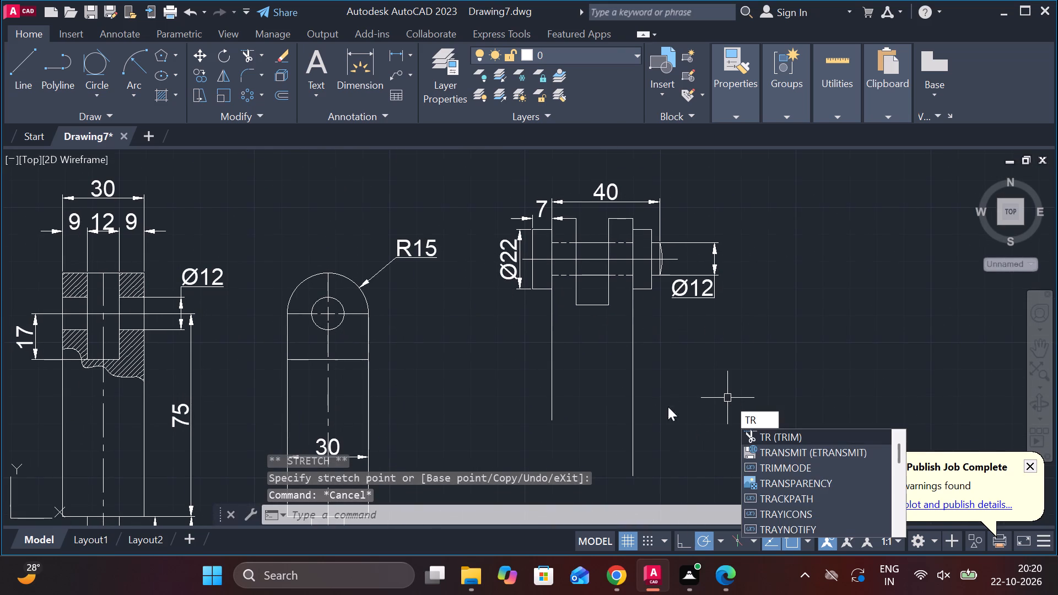
pyautogui.press('Escape')
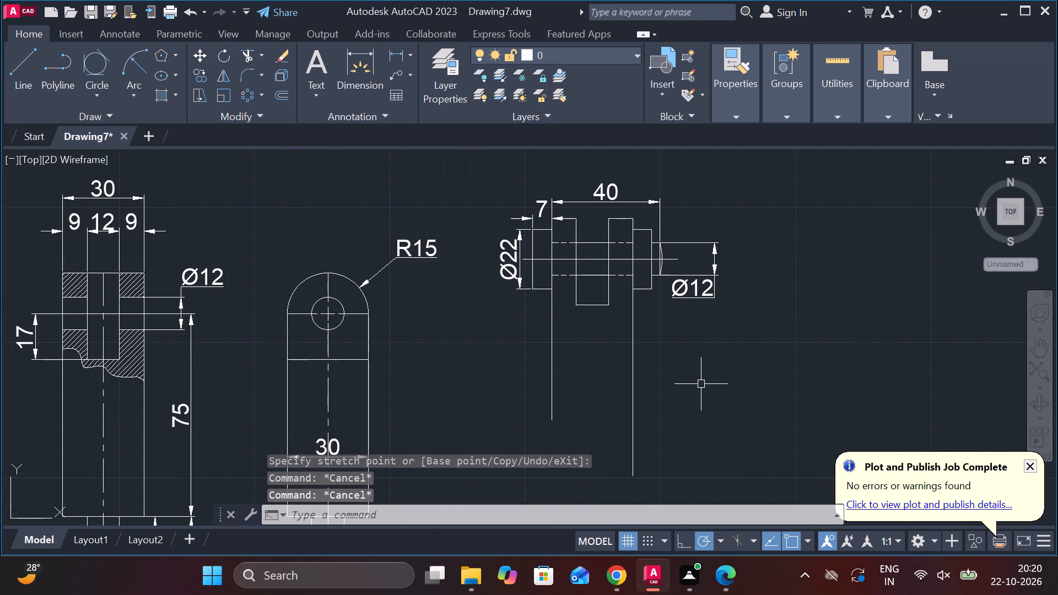
pyautogui.press('l')
pyautogui.press('Return')
pyautogui.click(517, 325)
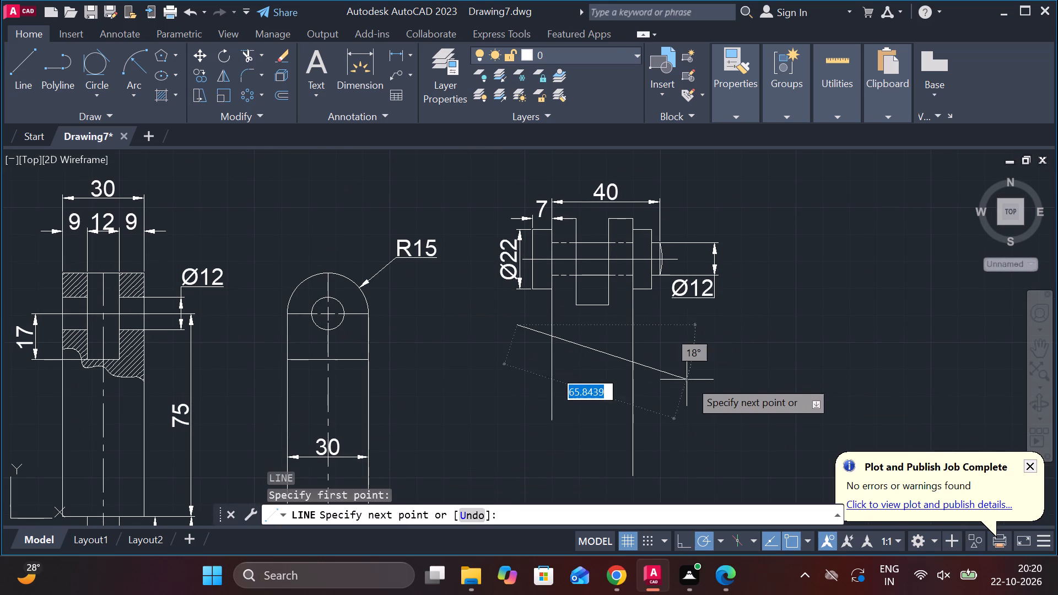
pyautogui.click(719, 382)
pyautogui.press('Escape')
# Trim off the parts of the fork's two side lines below the slanted helper line.
pyautogui.write('tr')
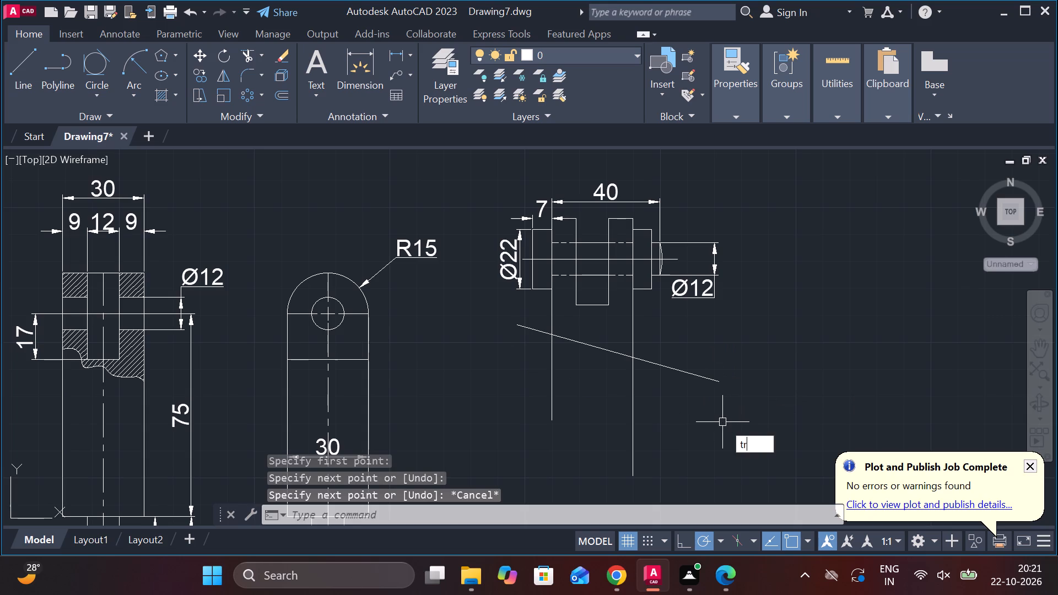
pyautogui.press('space')
pyautogui.moveTo(708, 420); pyautogui.dragTo(539, 358)
pyautogui.click(539, 358)
pyautogui.press('Escape')
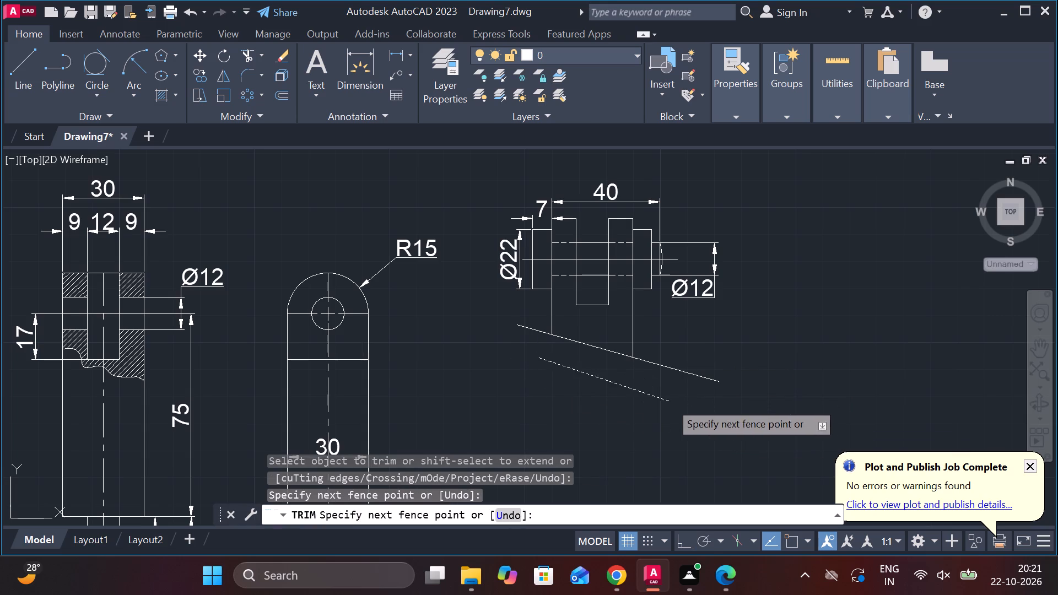
# Erase the slanted helper line below the fork's slot.
pyautogui.click(686, 375)
pyautogui.write('e')
pyautogui.press('space')
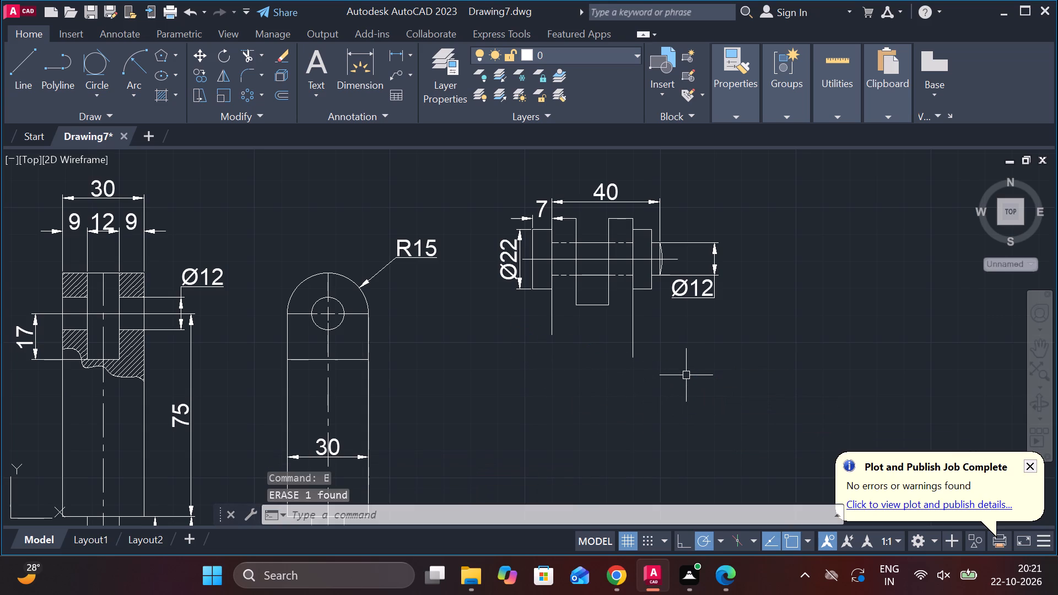
# Draw a wavy spline break line across the fork's lower end, joining the lower ends of its two long side lines.
pyautogui.write('sp')
pyautogui.click(735, 425)
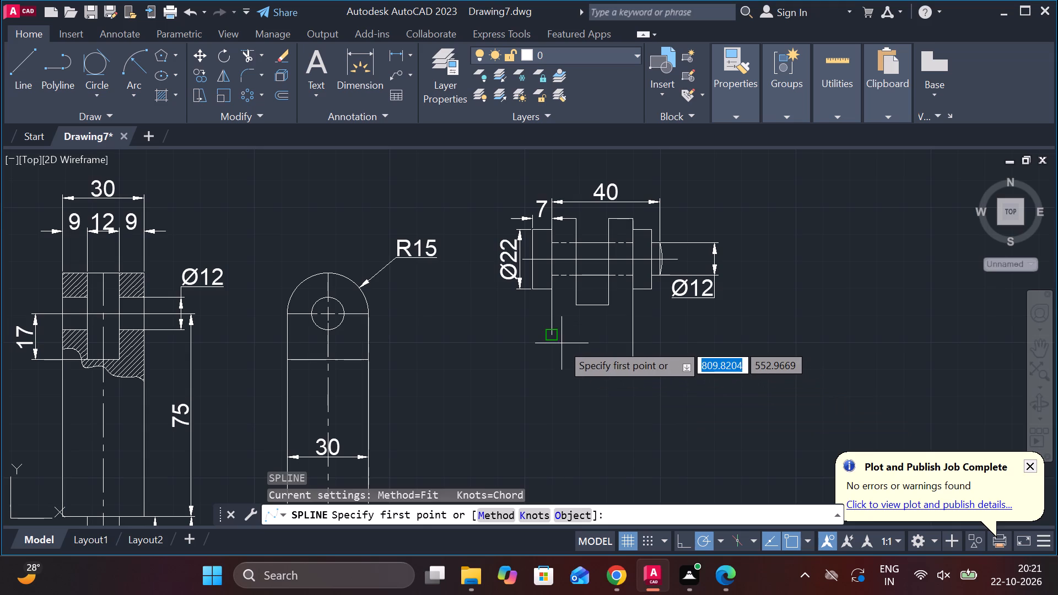
pyautogui.click(559, 343)
pyautogui.click(576, 343)
pyautogui.click(608, 349)
pyautogui.click(630, 354)
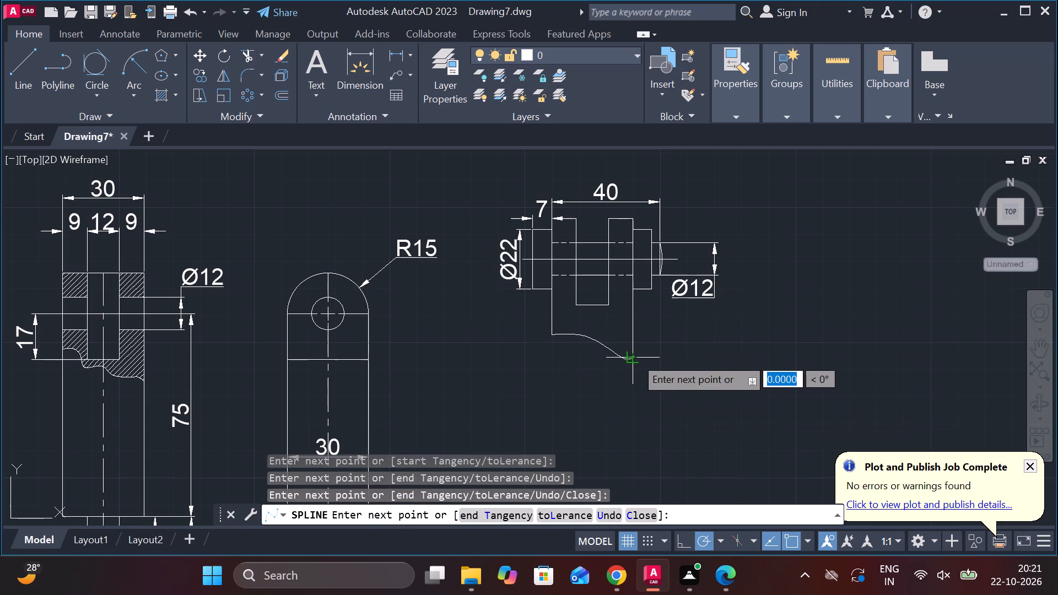
pyautogui.click(635, 357)
pyautogui.press('Return')
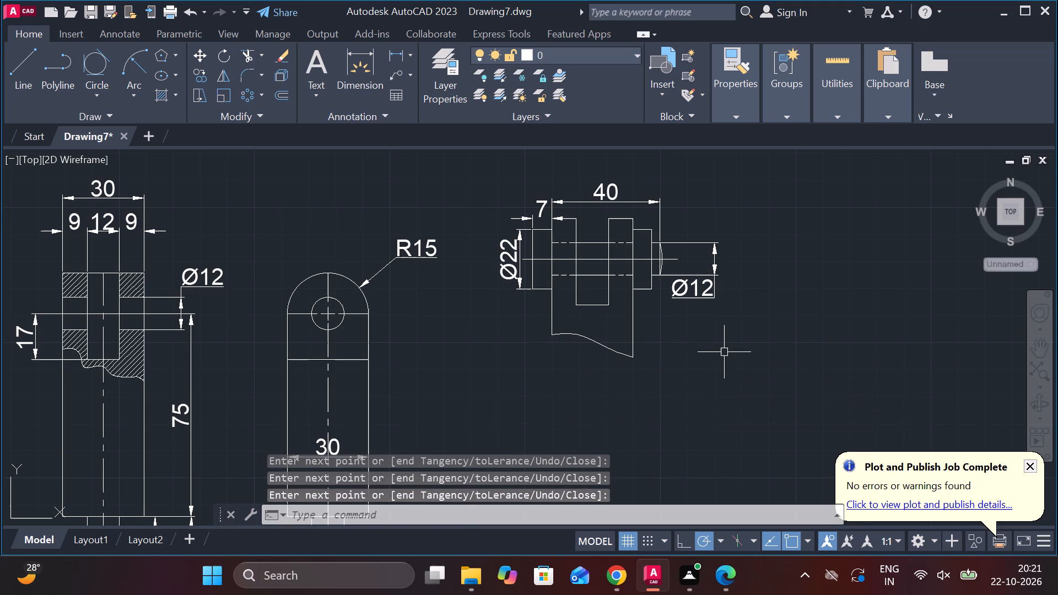
# Add a multileader from the fork's long side line just above the break line, with text height 8 and part number 9.
pyautogui.scroll(-1, 724, 352)
pyautogui.moveTo(724, 352); pyautogui.dragTo(715, 352, button='middle')
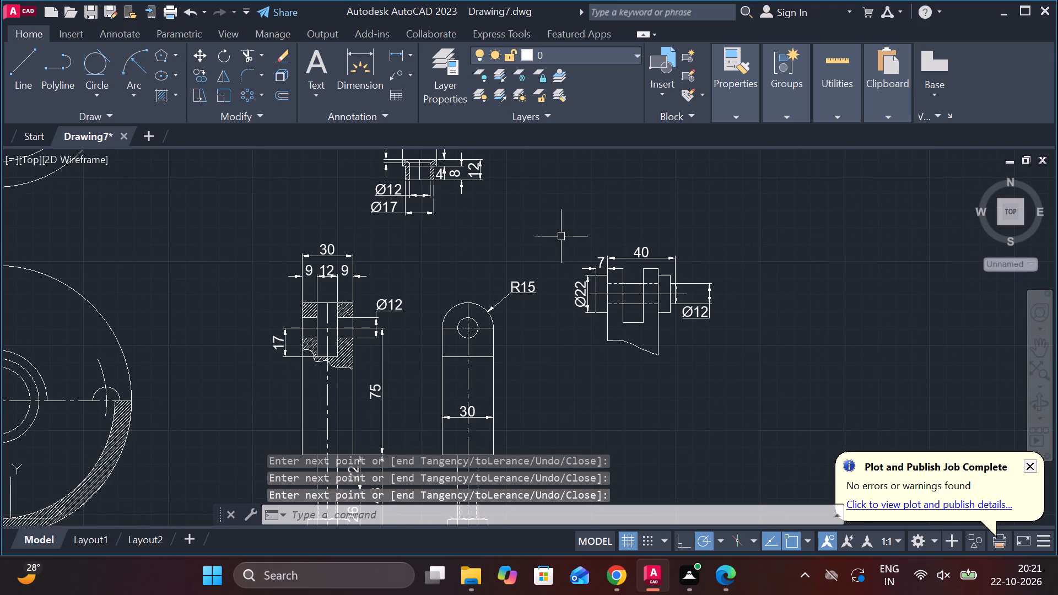
pyautogui.scroll(-2, 628, 246)
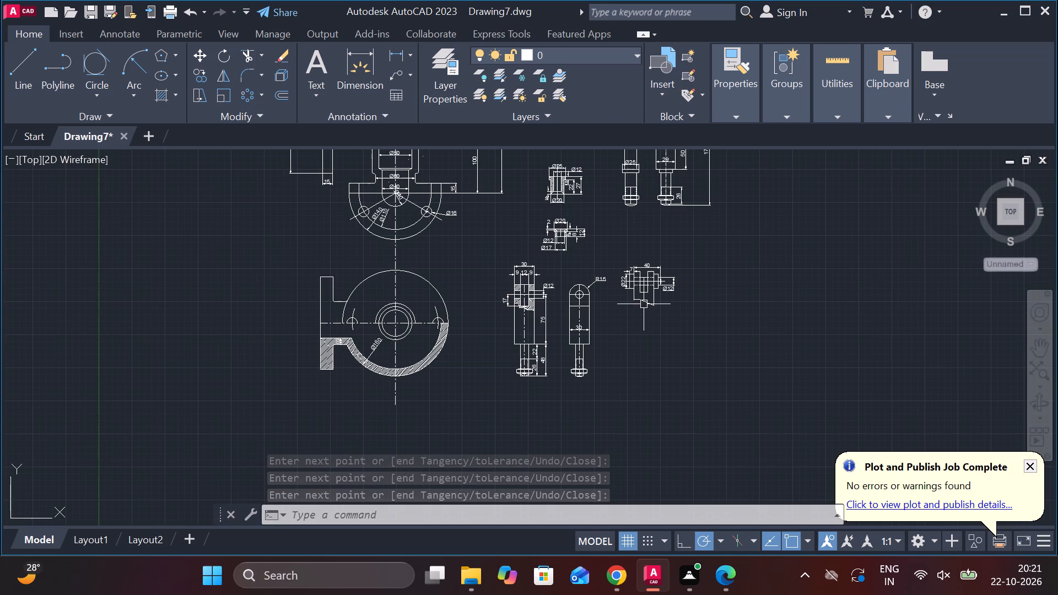
pyautogui.moveTo(684, 332); pyautogui.dragTo(725, 420, button='middle')
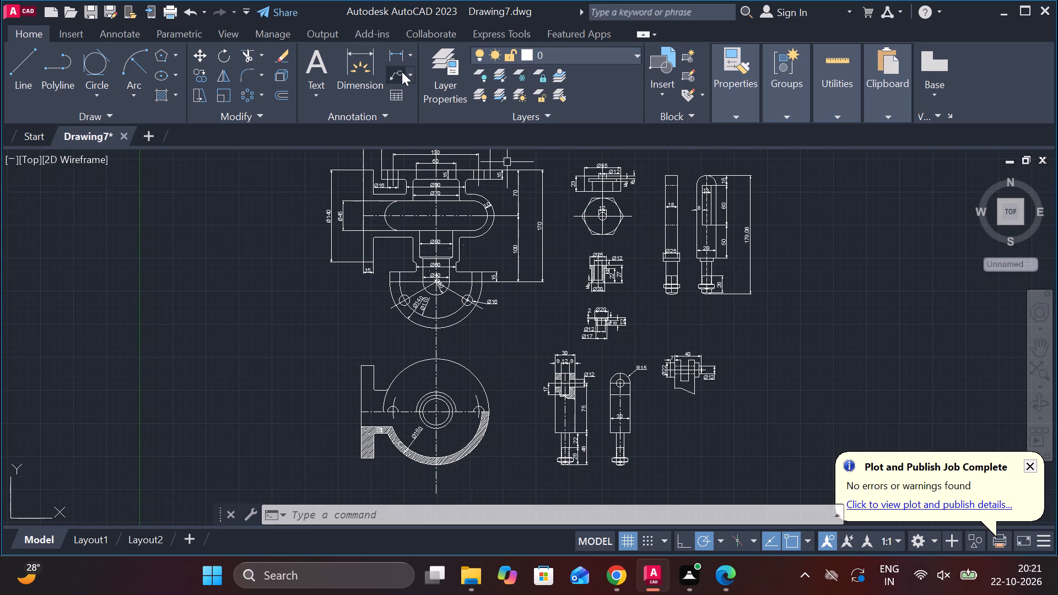
pyautogui.click(402, 72)
pyautogui.moveTo(744, 291); pyautogui.dragTo(662, 239, button='middle')
pyautogui.scroll(1, 709, 345)
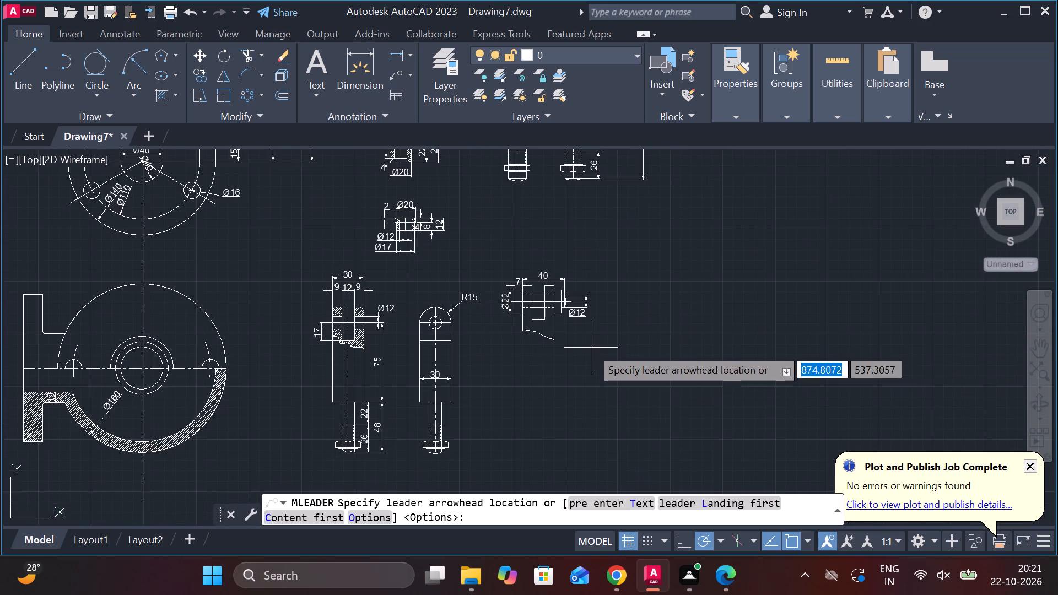
pyautogui.scroll(2, 591, 348)
pyautogui.click(486, 299)
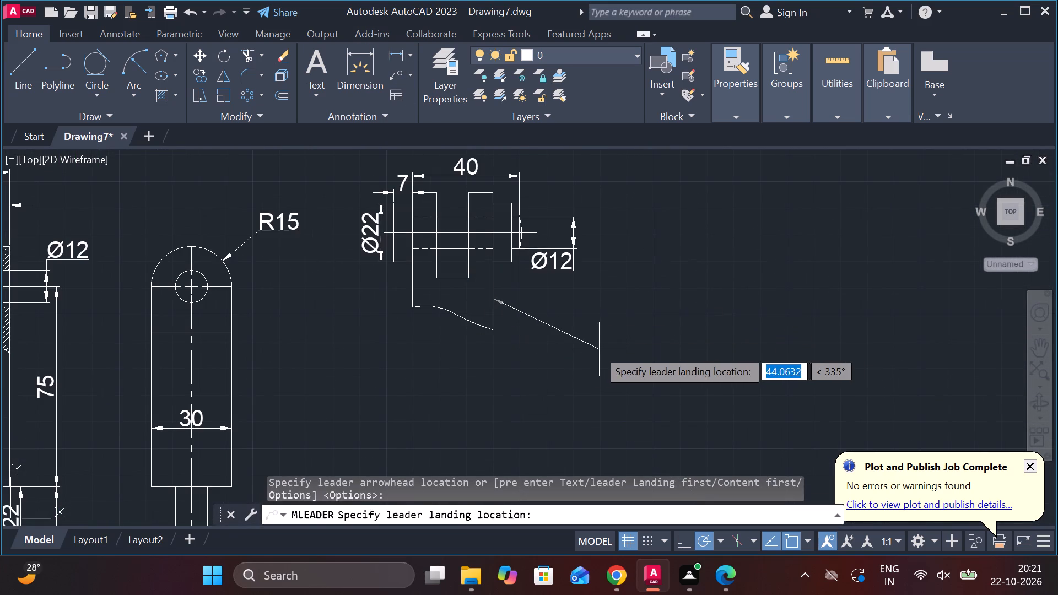
pyautogui.click(564, 349)
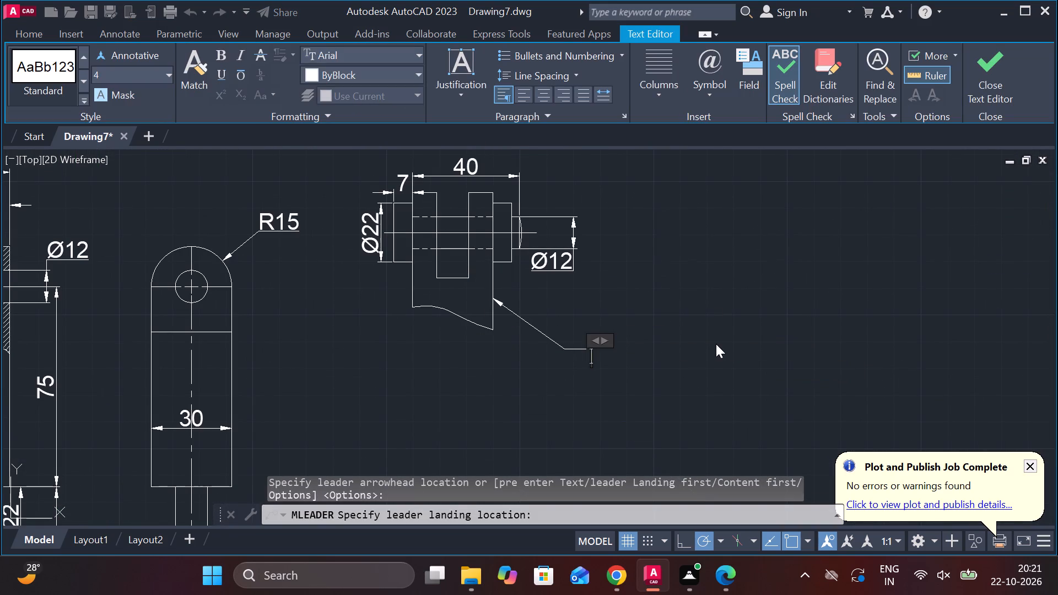
pyautogui.click(126, 80)
pyautogui.press('8')
pyautogui.press('Return')
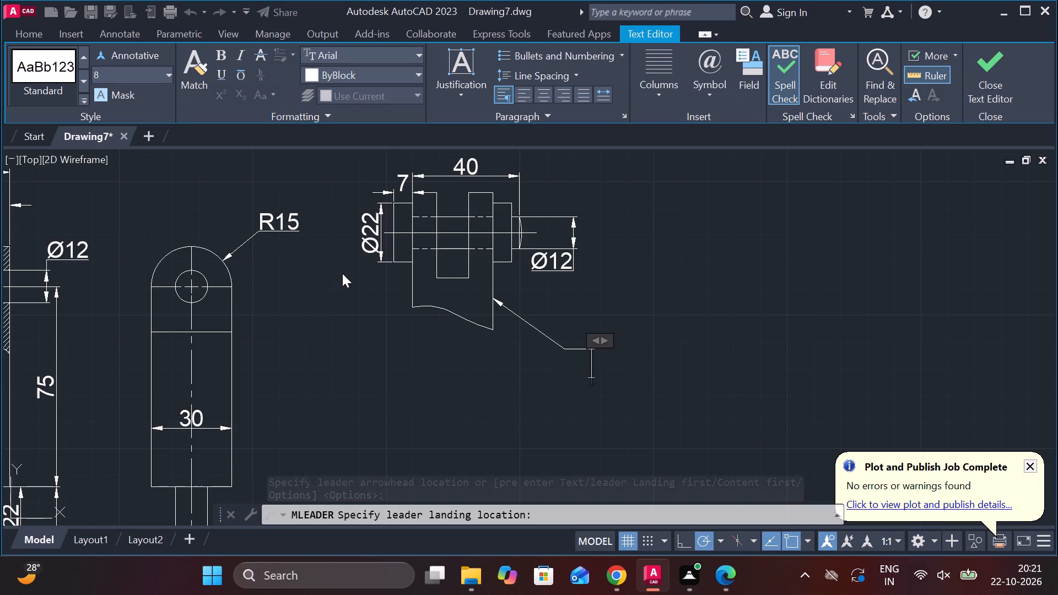
pyautogui.press('9')
pyautogui.click(978, 99)
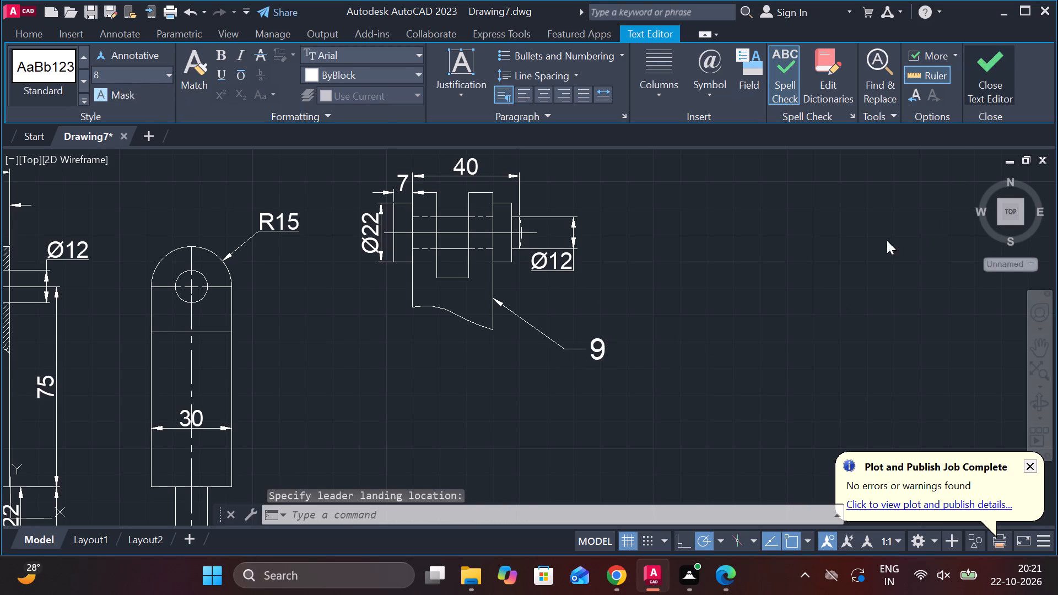
# Add a multileader from the side edge of the R15 view's 30-wide body, with text height 8 and part number 9.
pyautogui.scroll(-1, 765, 251)
pyautogui.moveTo(728, 313); pyautogui.dragTo(811, 250, button='middle')
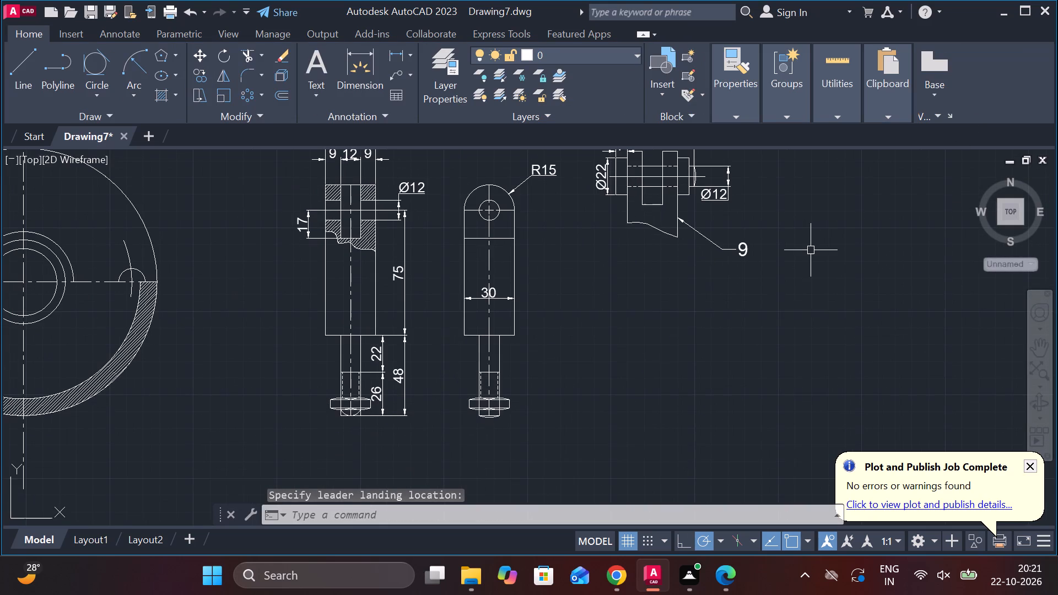
pyautogui.click(390, 69)
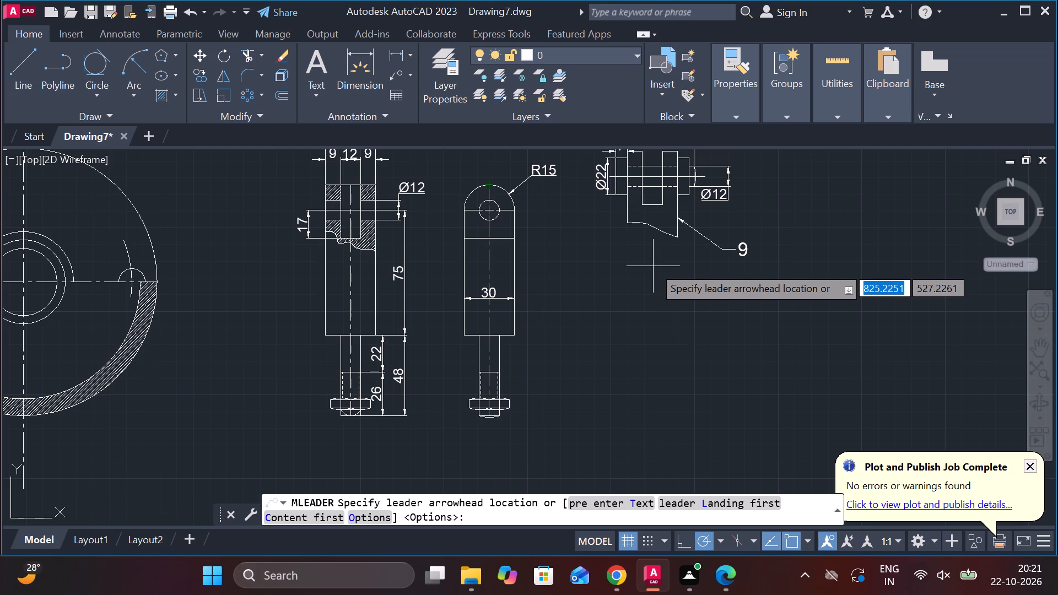
pyautogui.moveTo(674, 273); pyautogui.dragTo(585, 453, button='middle')
pyautogui.moveTo(535, 375); pyautogui.dragTo(615, 235, button='middle')
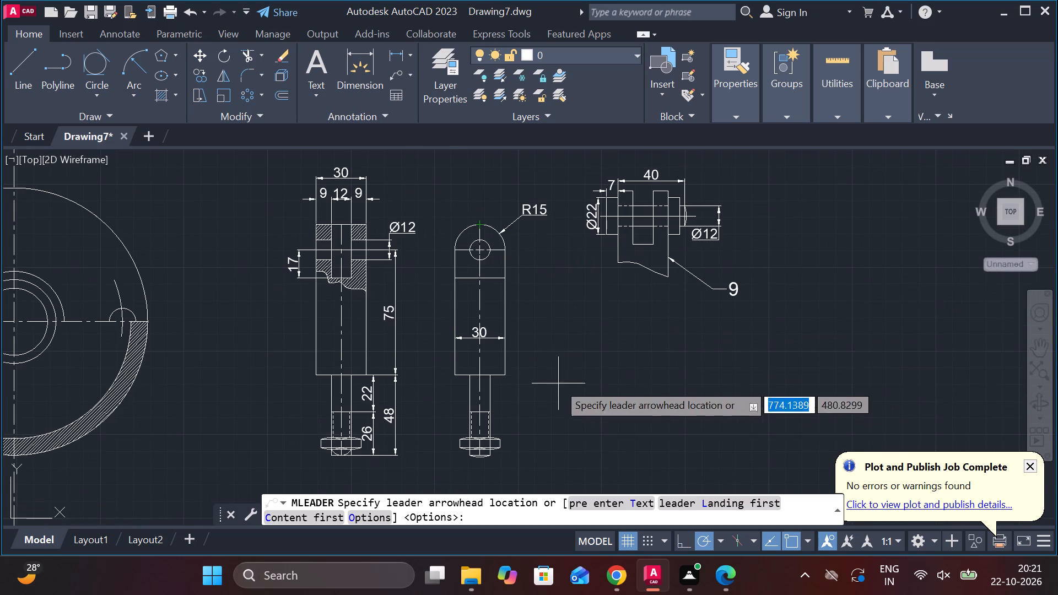
pyautogui.click(504, 360)
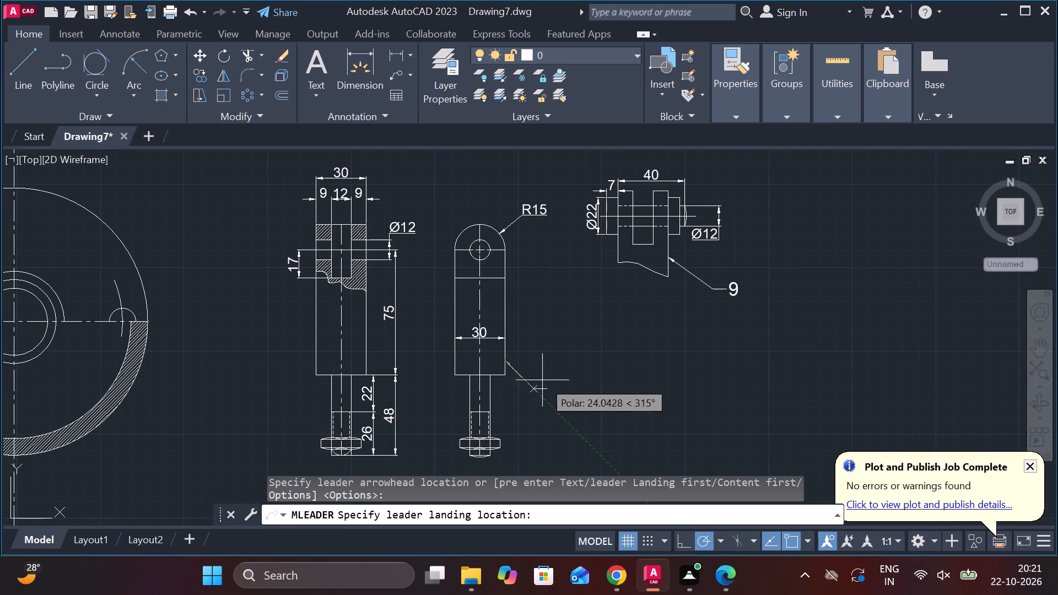
pyautogui.click(555, 393)
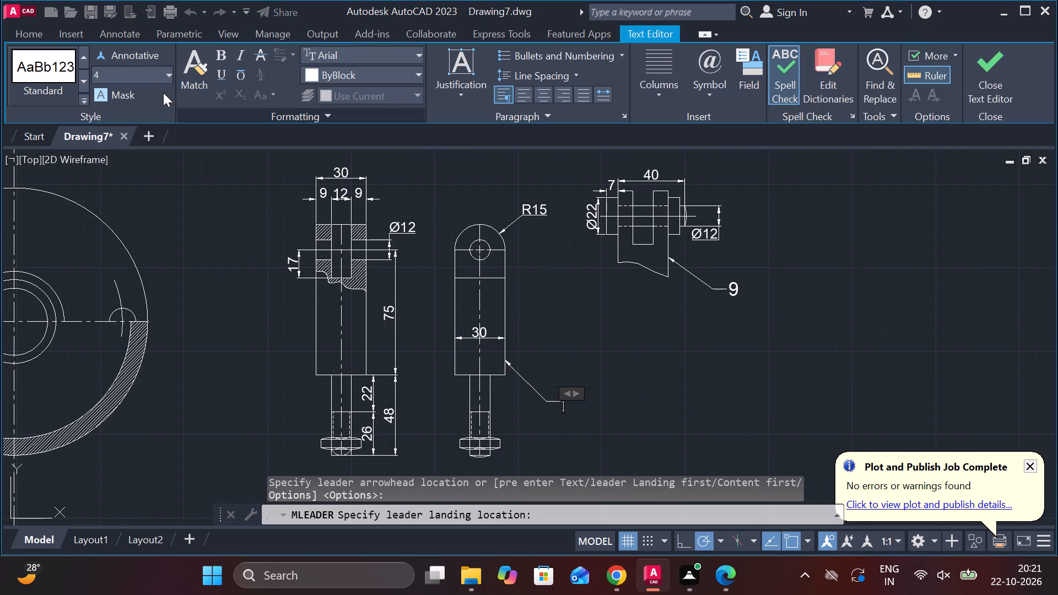
pyautogui.moveTo(132, 75); pyautogui.dragTo(46, 63)
pyautogui.press('8')
pyautogui.press('Return')
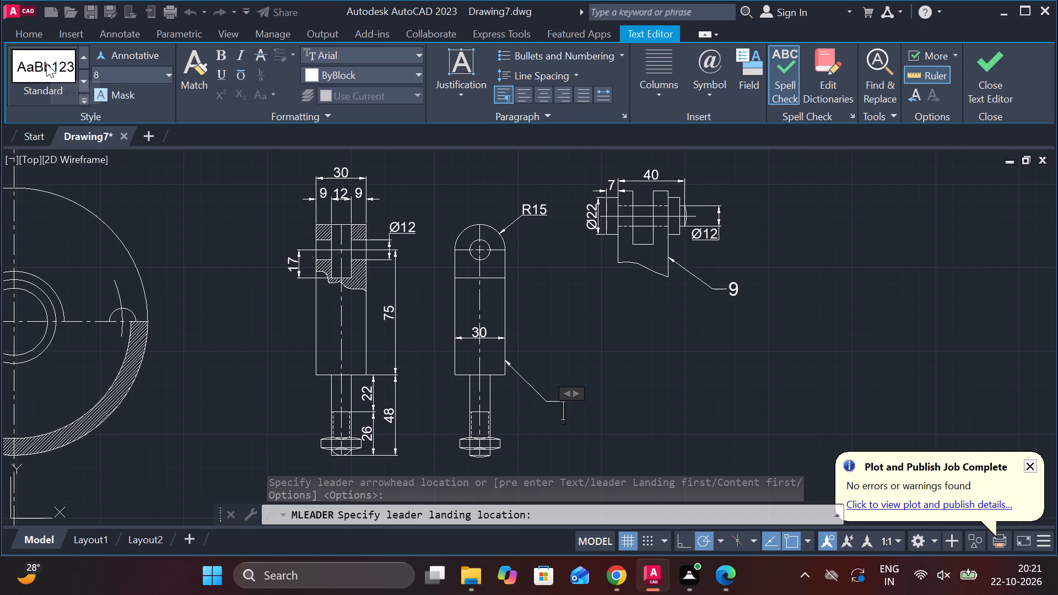
pyautogui.press('9')
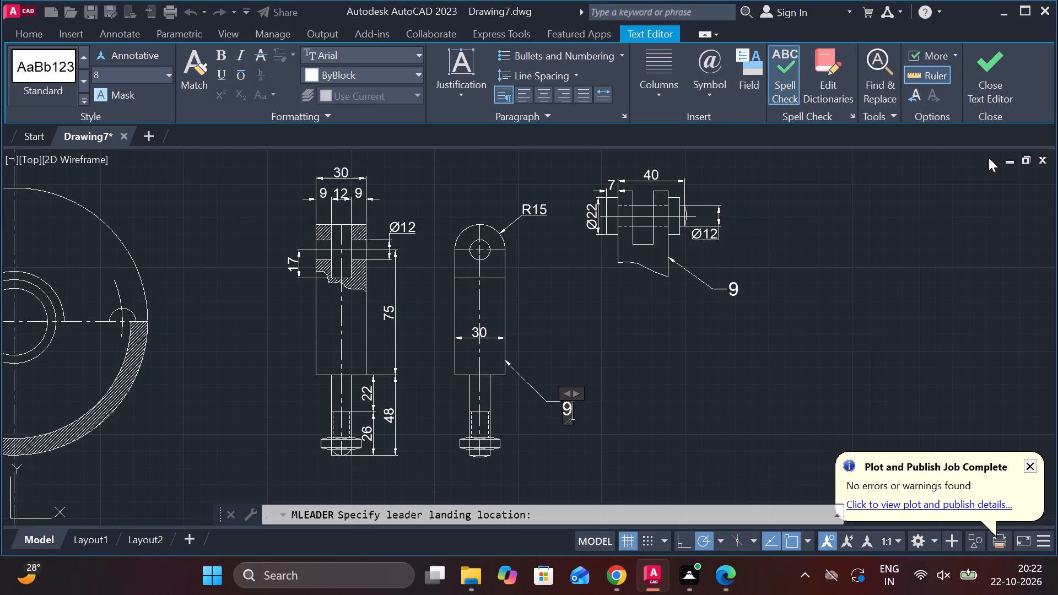
pyautogui.click(1000, 83)
# Add a multileader from the upper corner of the 12 mm high flanged bush, with text height 8 and part number 6.
pyautogui.scroll(-1, 758, 346)
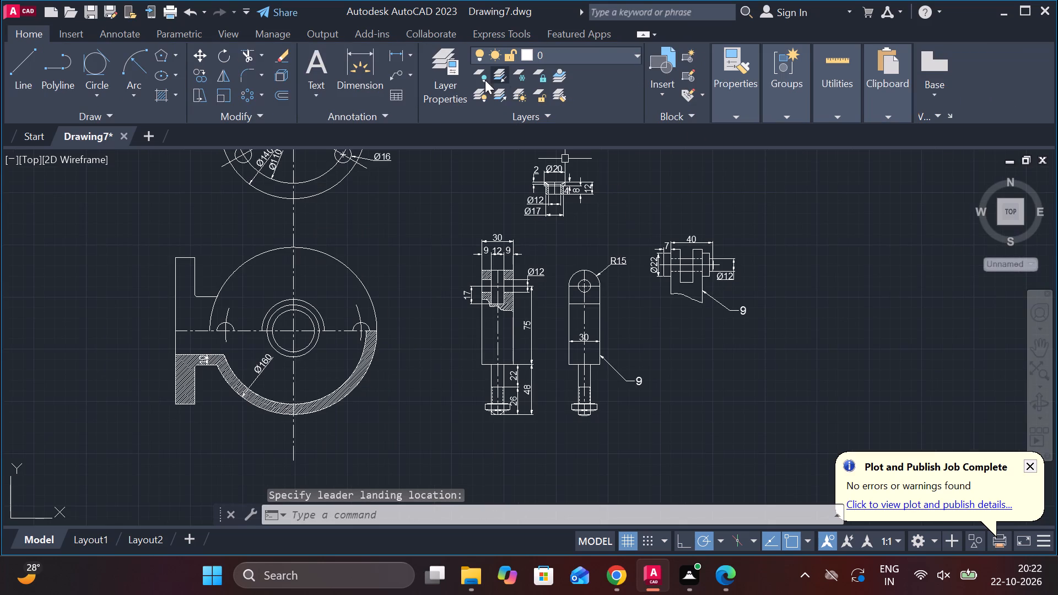
pyautogui.click(399, 73)
pyautogui.middleClick(641, 221)
pyautogui.scroll(1, 612, 212)
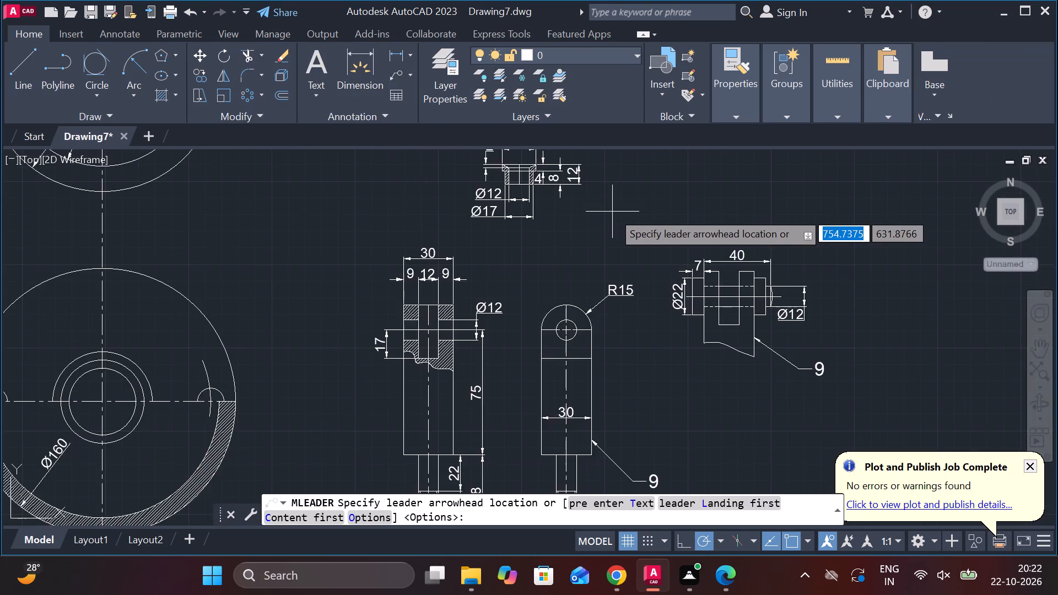
pyautogui.moveTo(612, 213); pyautogui.dragTo(584, 399, button='middle')
pyautogui.scroll(2, 571, 356)
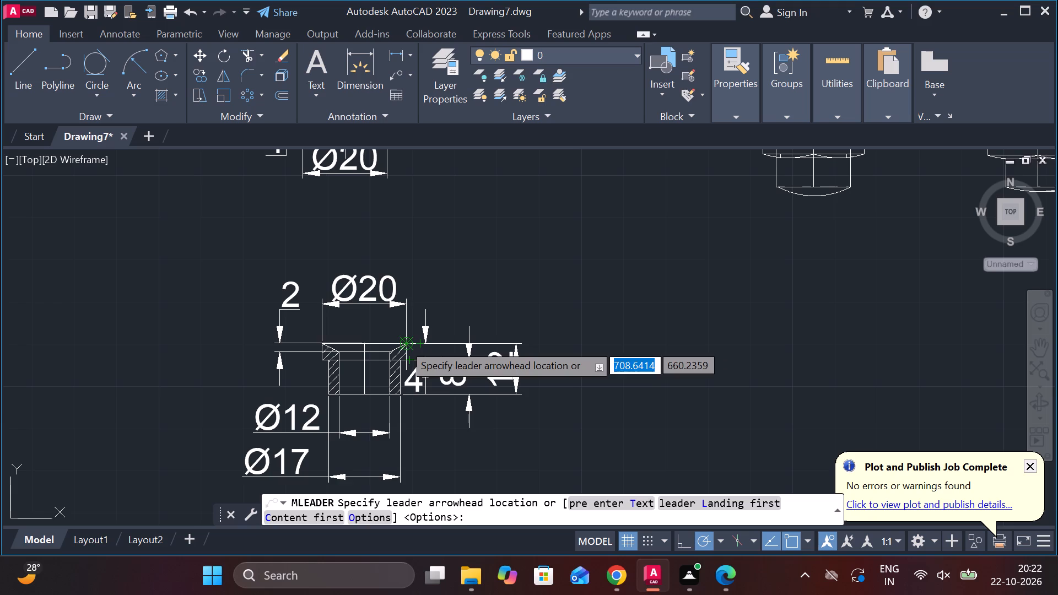
pyautogui.click(403, 343)
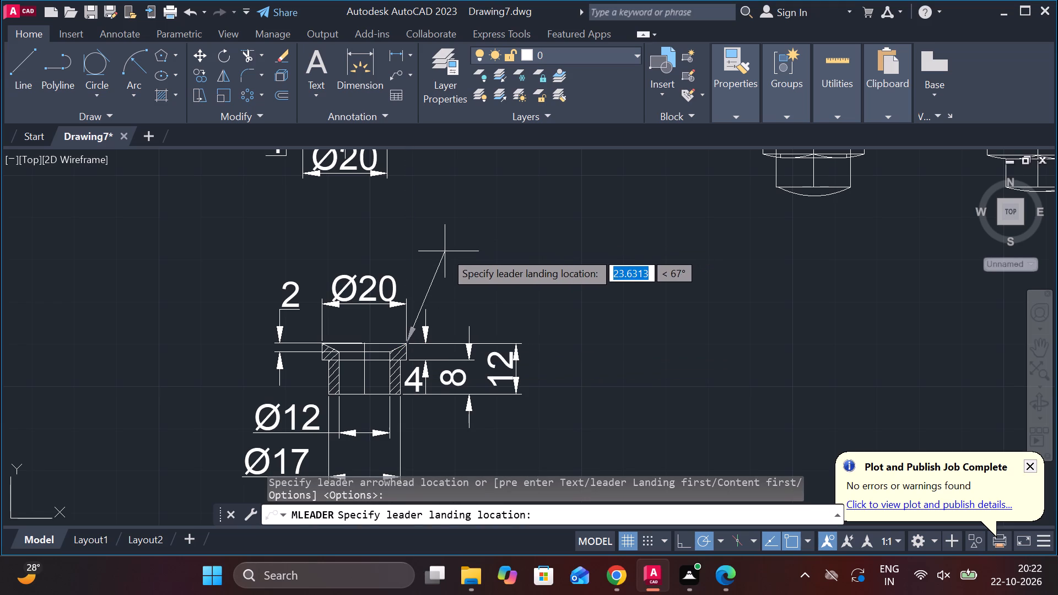
pyautogui.click(445, 251)
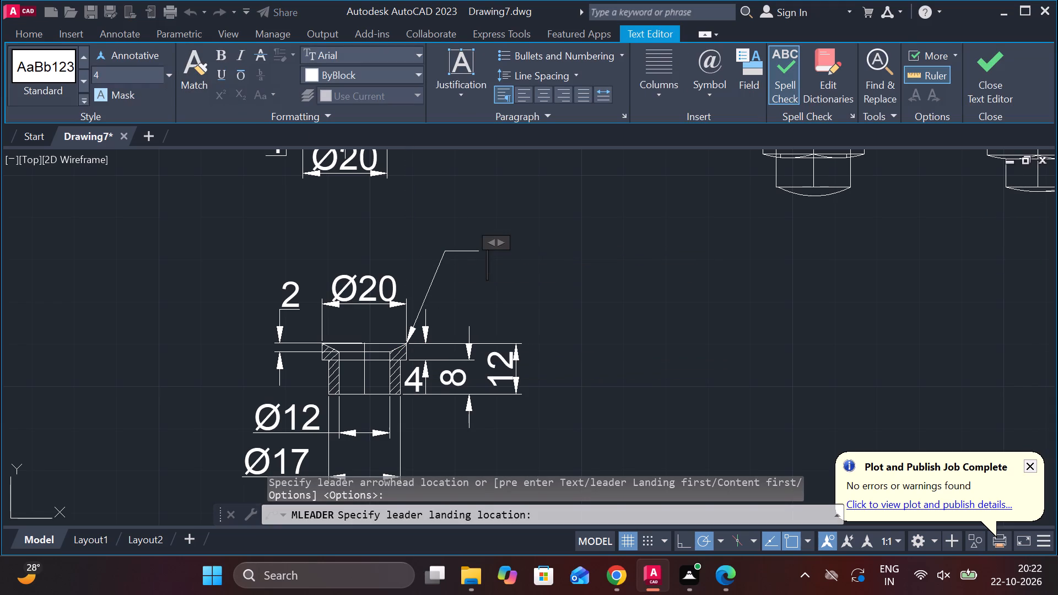
pyautogui.moveTo(120, 73); pyautogui.dragTo(92, 72)
pyautogui.press('8')
pyautogui.press('Return')
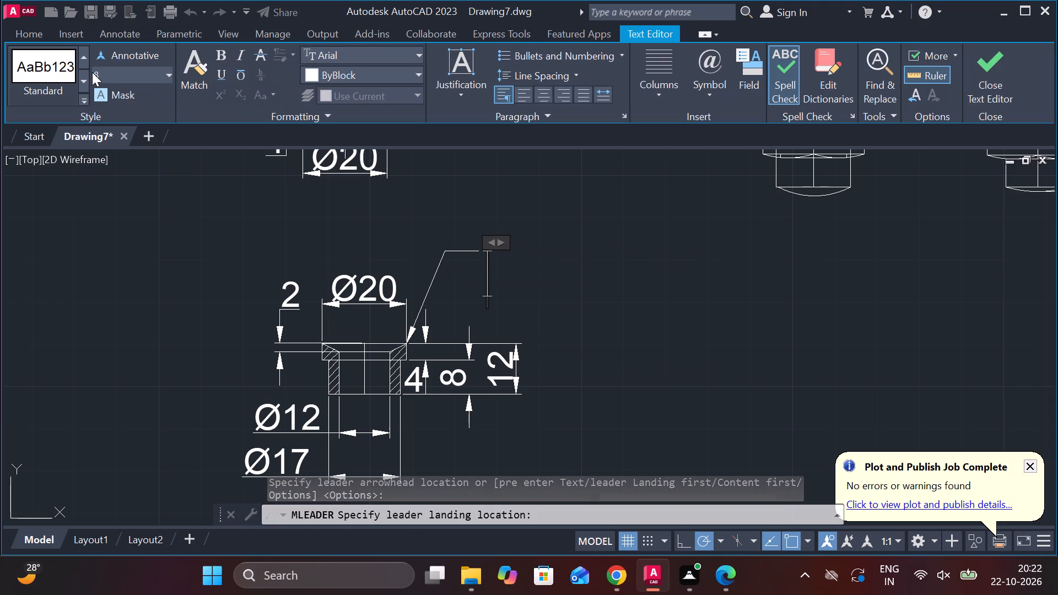
pyautogui.press('6')
pyautogui.click(974, 62)
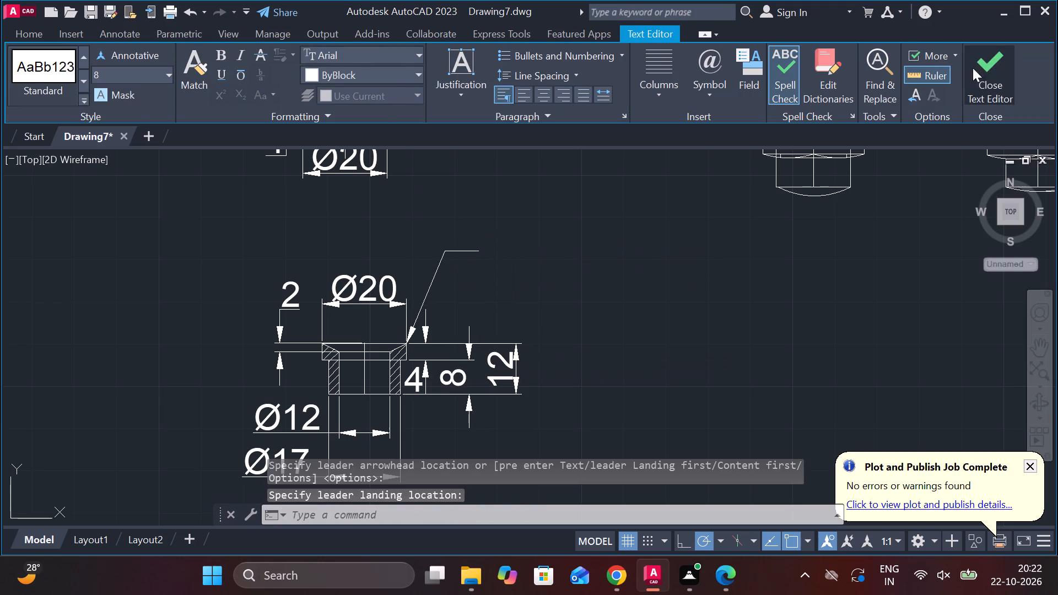
# Add a multileader from the upper corner of the 27 mm high Ø25 bush, with text height 8 and part number 3.
pyautogui.click(395, 72)
pyautogui.scroll(-1, 519, 172)
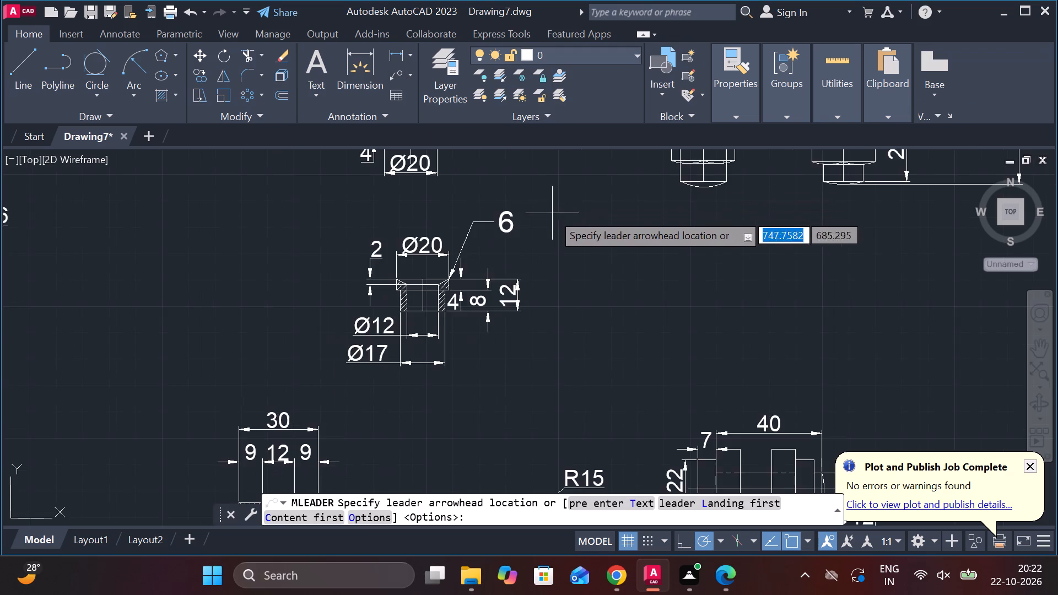
pyautogui.moveTo(552, 237); pyautogui.dragTo(524, 421, button='middle')
pyautogui.click(346, 256)
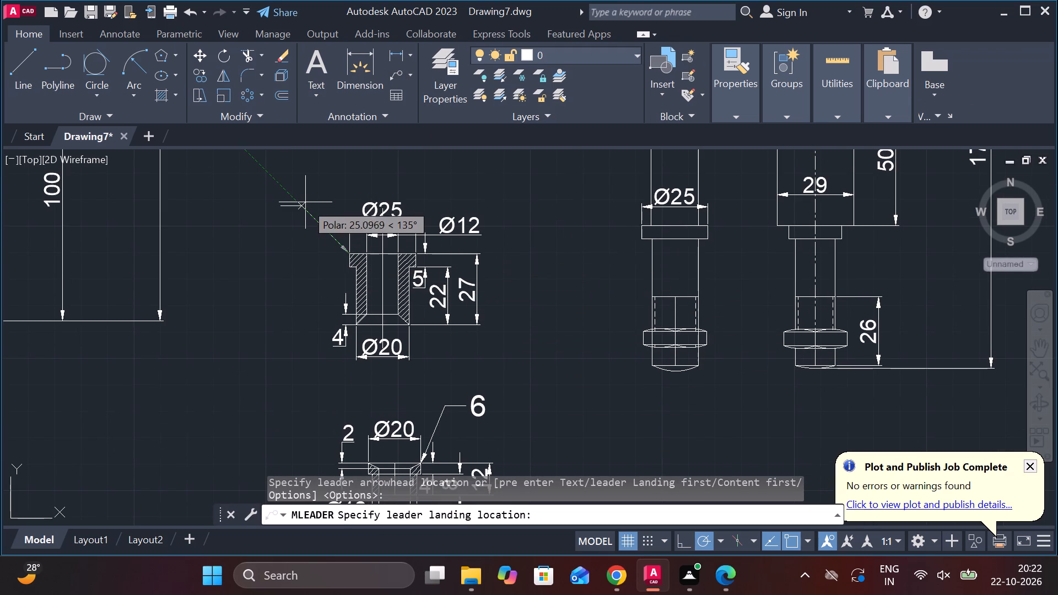
pyautogui.click(305, 202)
pyautogui.moveTo(317, 203); pyautogui.dragTo(547, 234, button='middle')
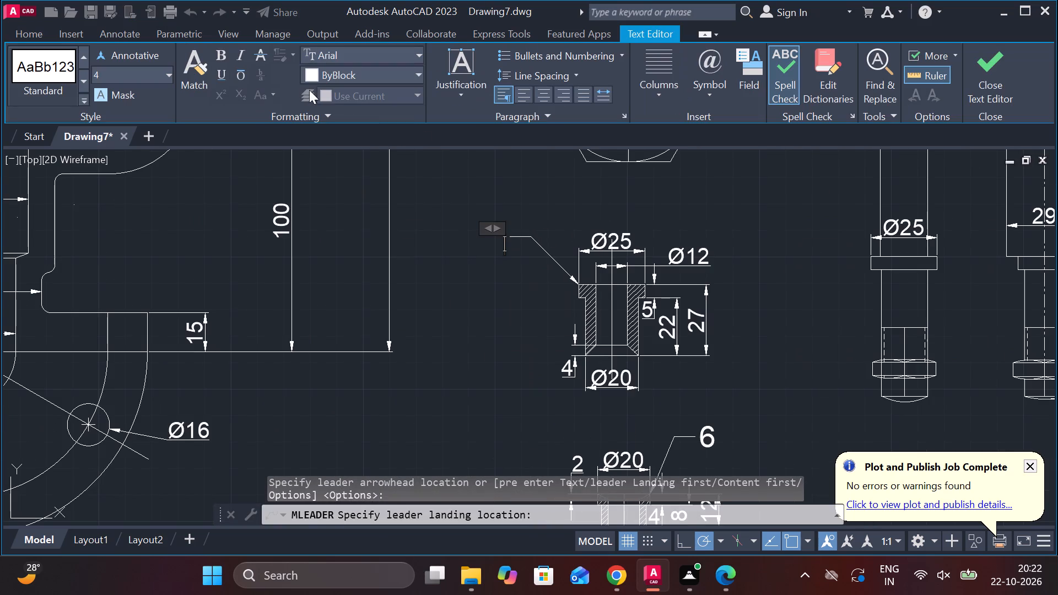
pyautogui.moveTo(127, 68); pyautogui.dragTo(47, 71)
pyautogui.press('8')
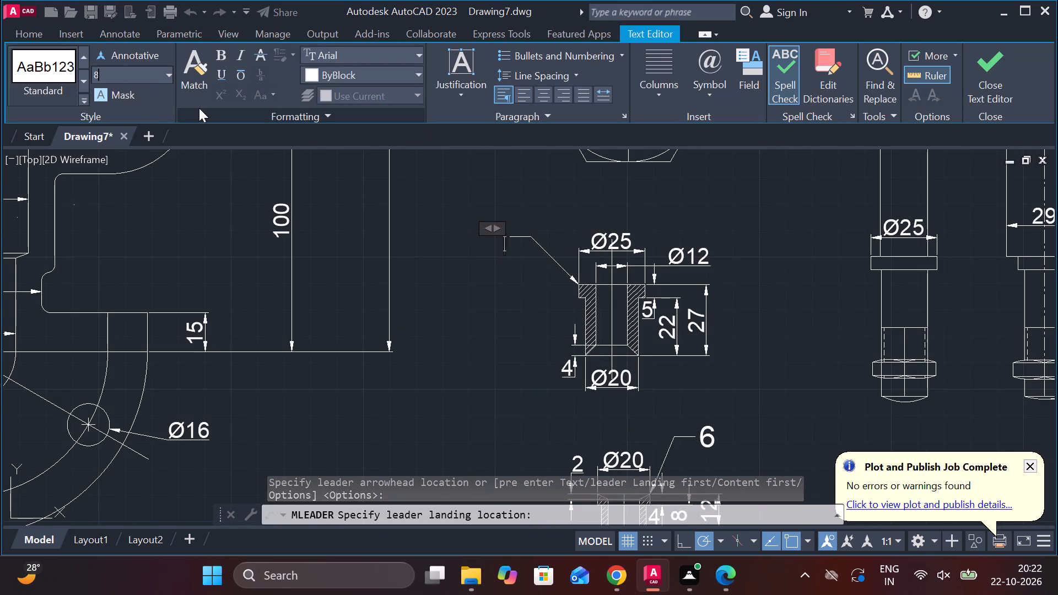
pyautogui.press('Return')
pyautogui.press('3')
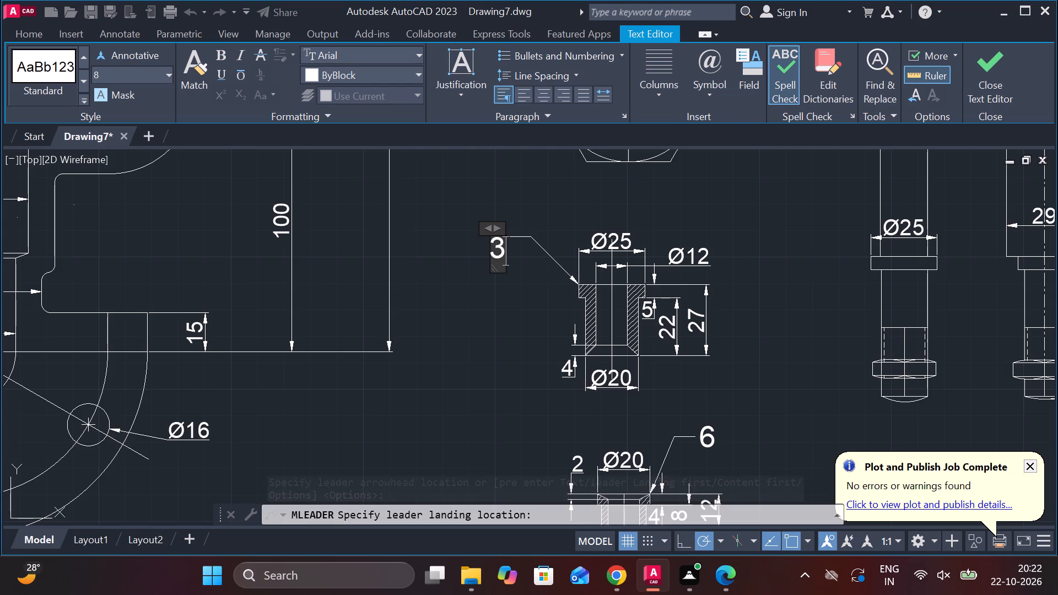
pyautogui.click(1007, 85)
# Add a multileader from the upper corner of the 23 mm high Ø55 part, with text height 8 and part number 4.
pyautogui.scroll(-1, 821, 313)
pyautogui.moveTo(818, 313); pyautogui.dragTo(541, 328, button='middle')
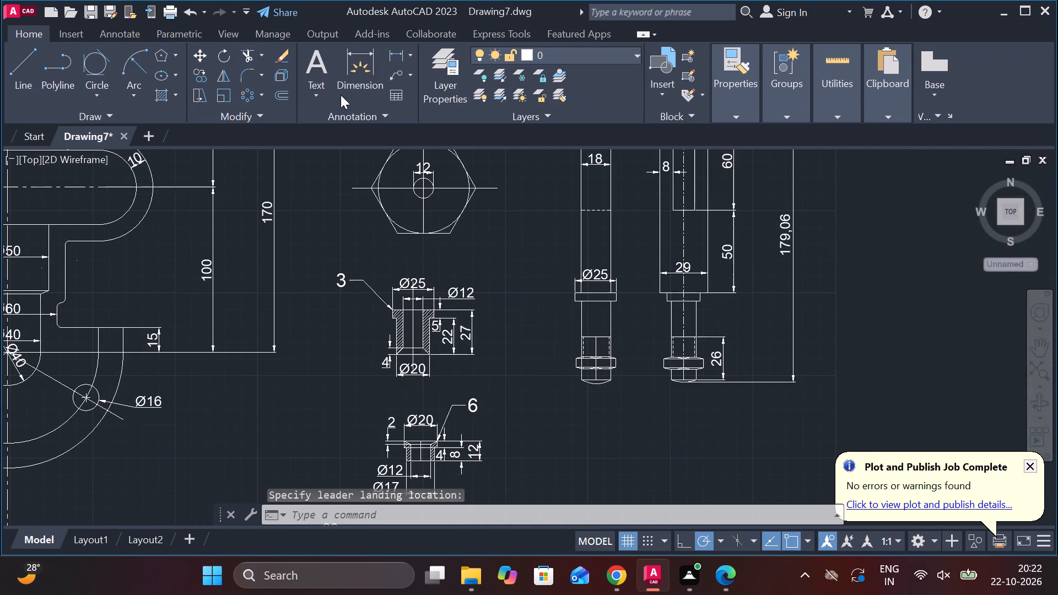
pyautogui.click(398, 78)
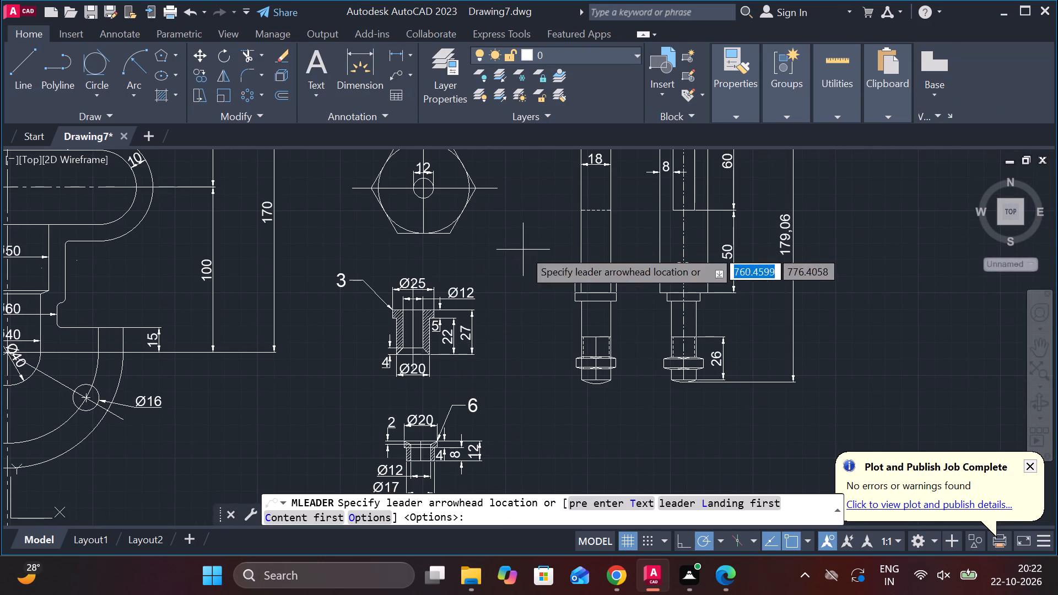
pyautogui.moveTo(527, 250); pyautogui.dragTo(546, 376, button='middle')
pyautogui.scroll(2, 492, 207)
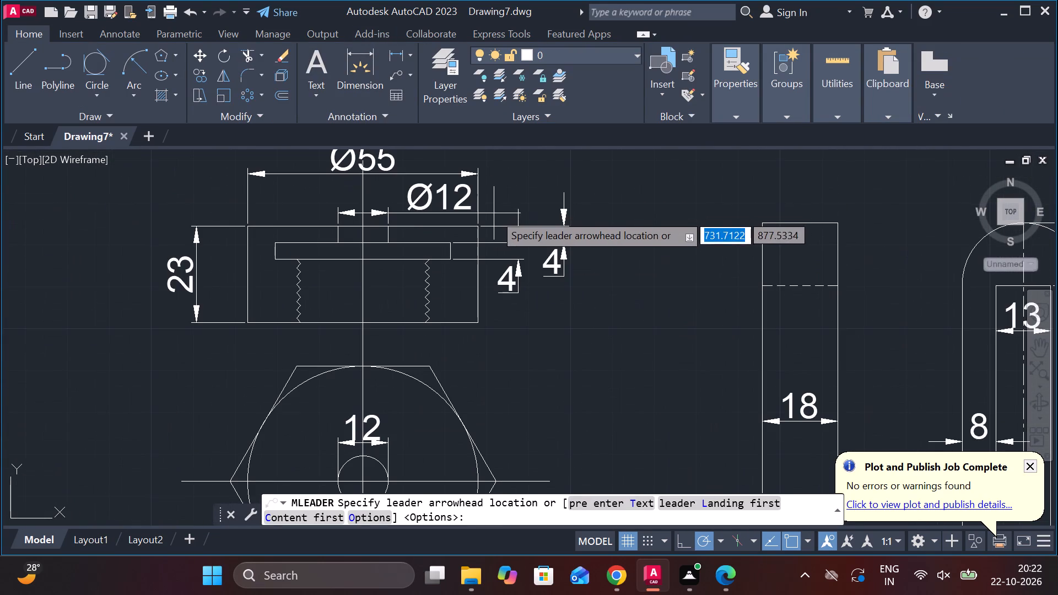
pyautogui.click(481, 223)
pyautogui.moveTo(537, 174); pyautogui.dragTo(498, 274, button='middle')
pyautogui.click(518, 209)
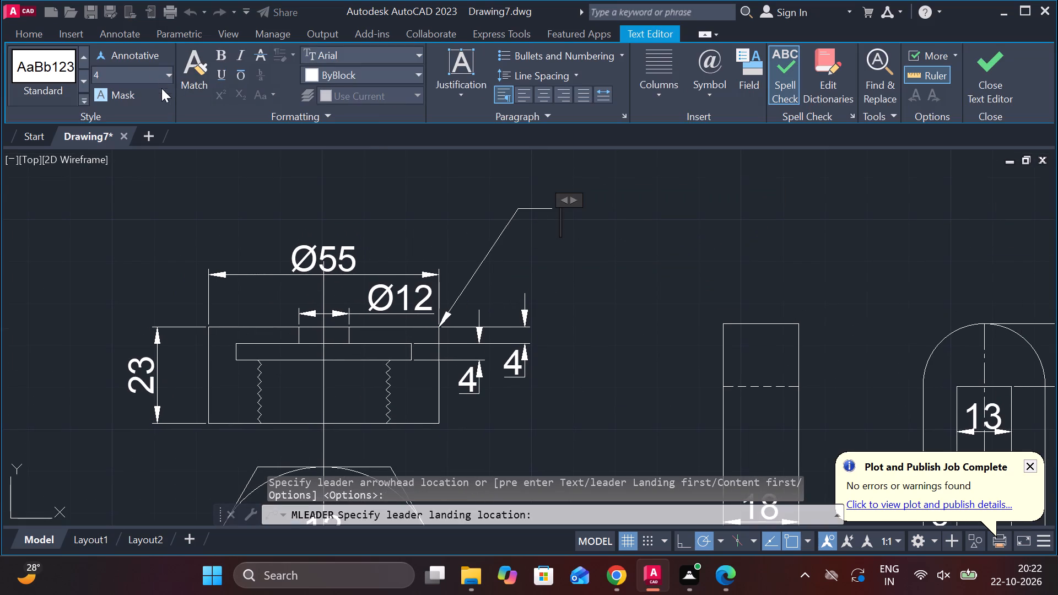
pyautogui.moveTo(154, 77); pyautogui.dragTo(75, 75)
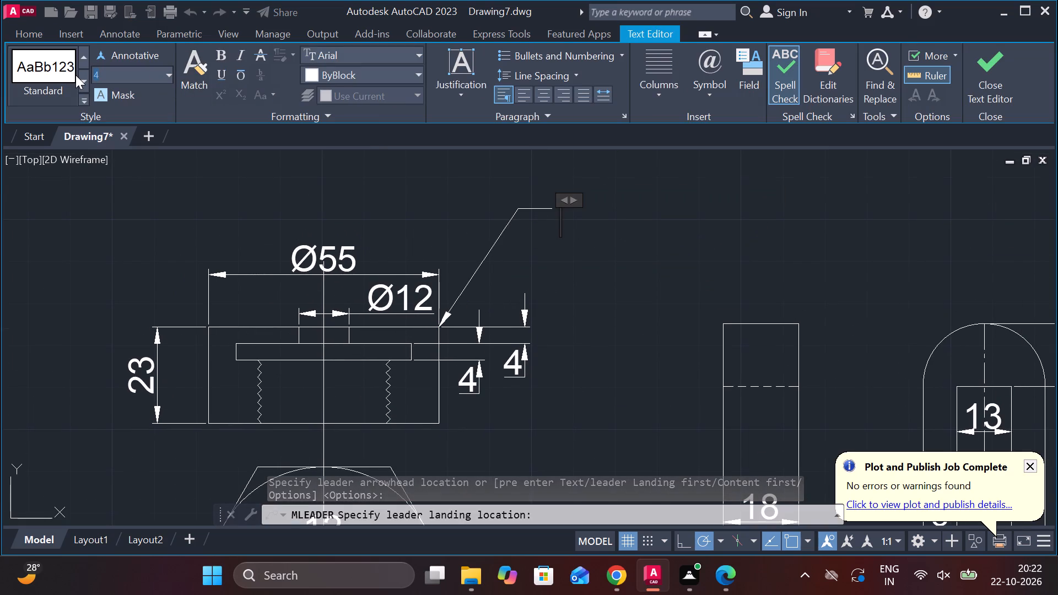
pyautogui.press('8')
pyautogui.press('Return')
pyautogui.press('4')
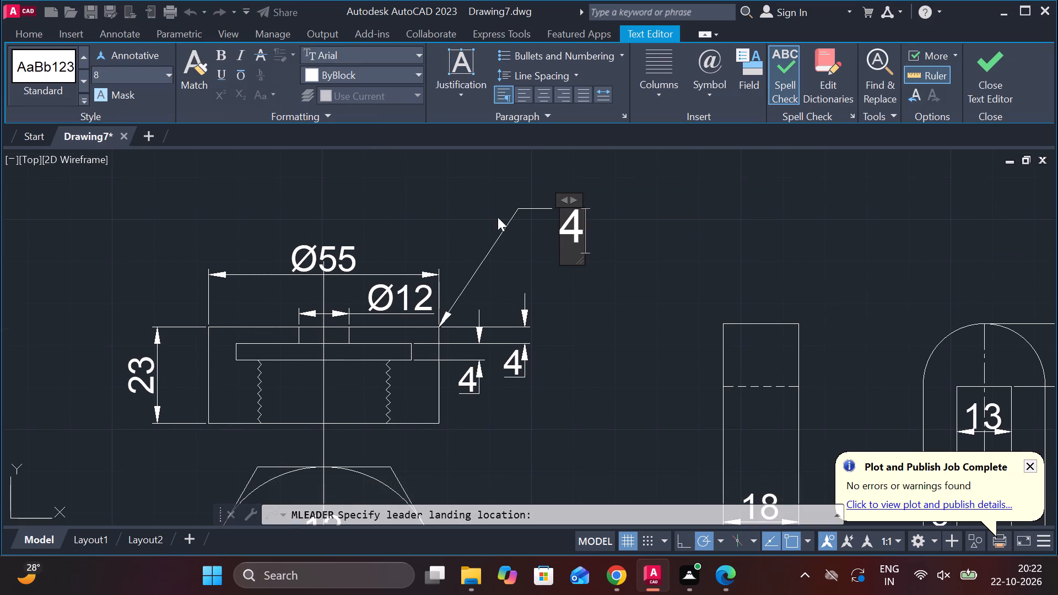
pyautogui.click(991, 88)
# Add a multileader from the top corner of the 18-wide view of the slotted rod, with text height 8 and part number 2.
pyautogui.scroll(-2, 852, 302)
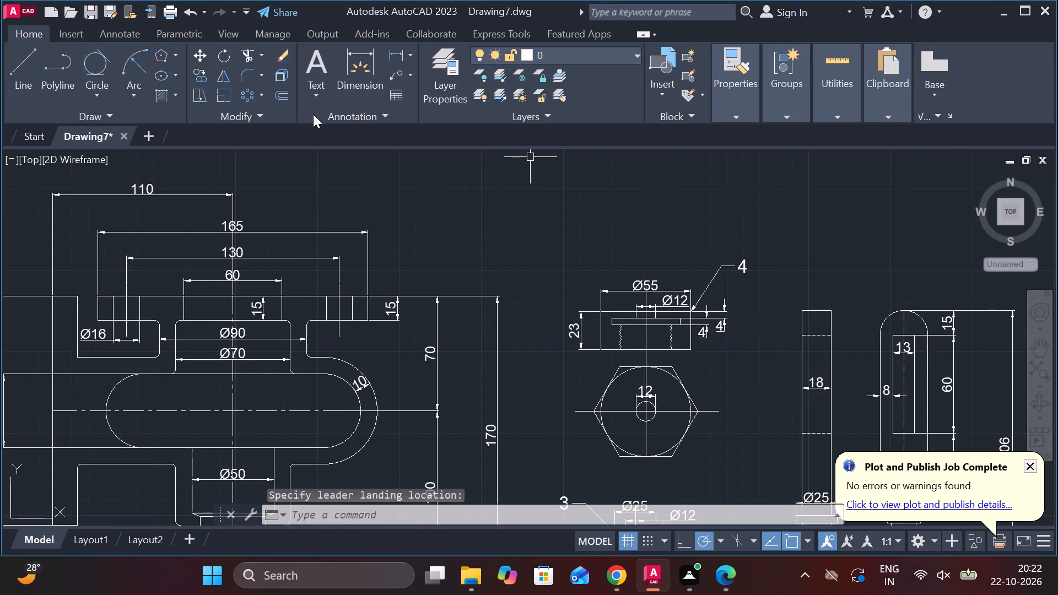
pyautogui.click(396, 75)
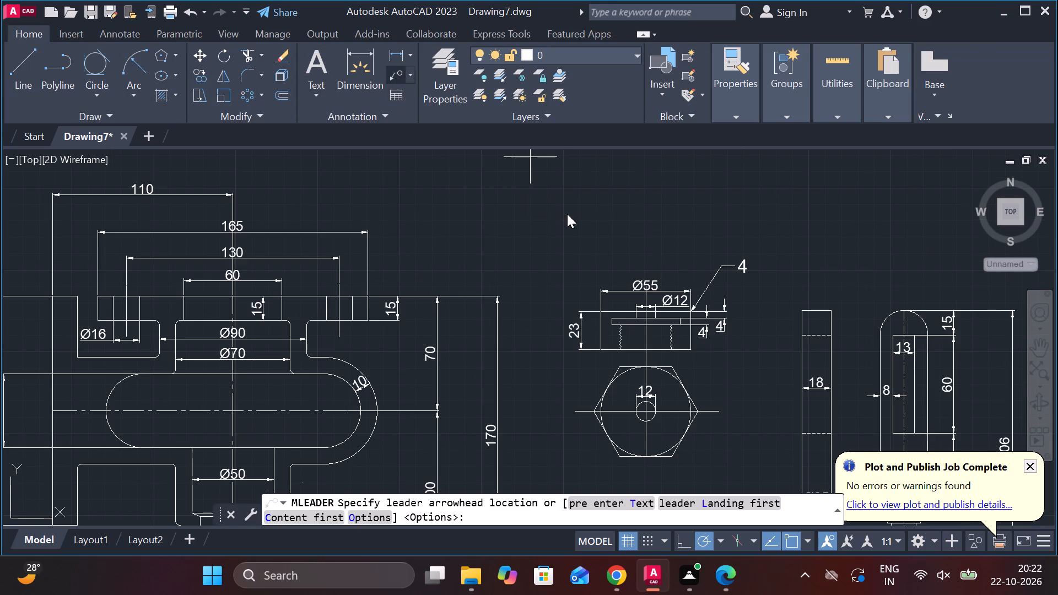
pyautogui.moveTo(709, 331); pyautogui.dragTo(576, 244, button='middle')
pyautogui.moveTo(886, 328); pyautogui.dragTo(787, 265, button='middle')
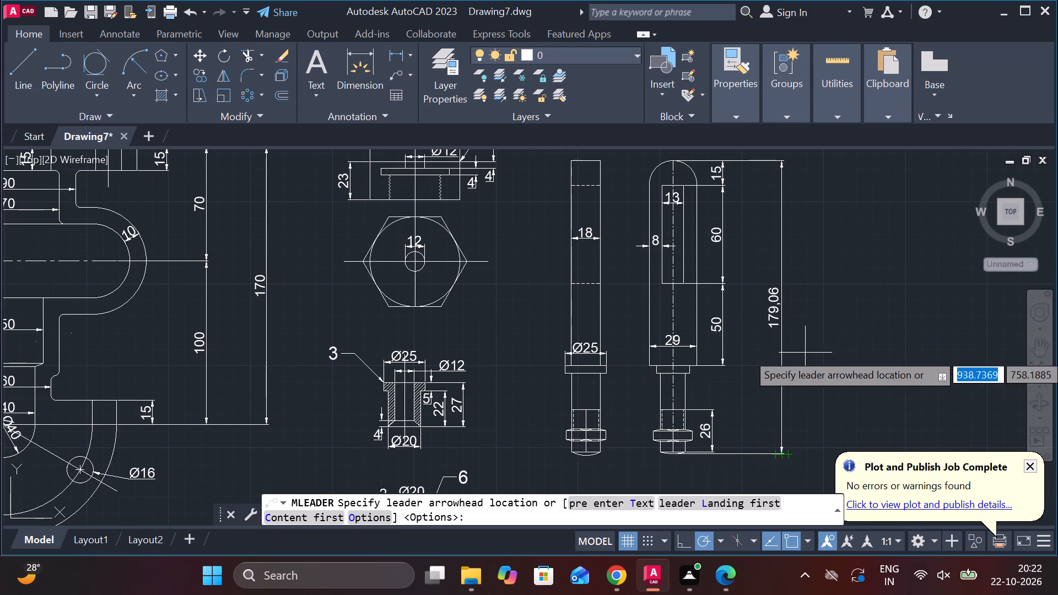
pyautogui.moveTo(772, 212); pyautogui.dragTo(758, 296, button='middle')
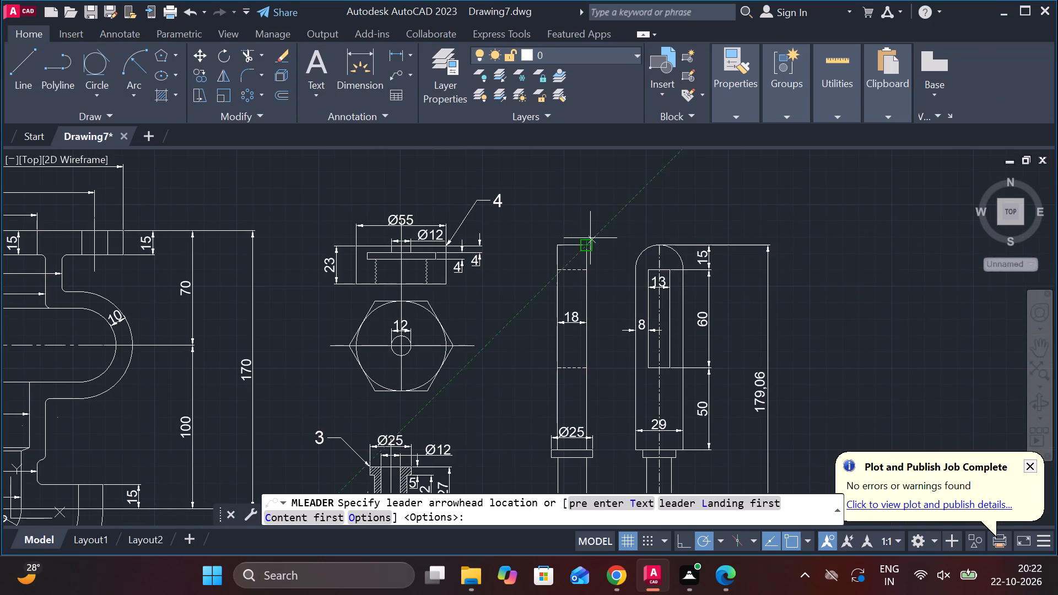
pyautogui.click(644, 238)
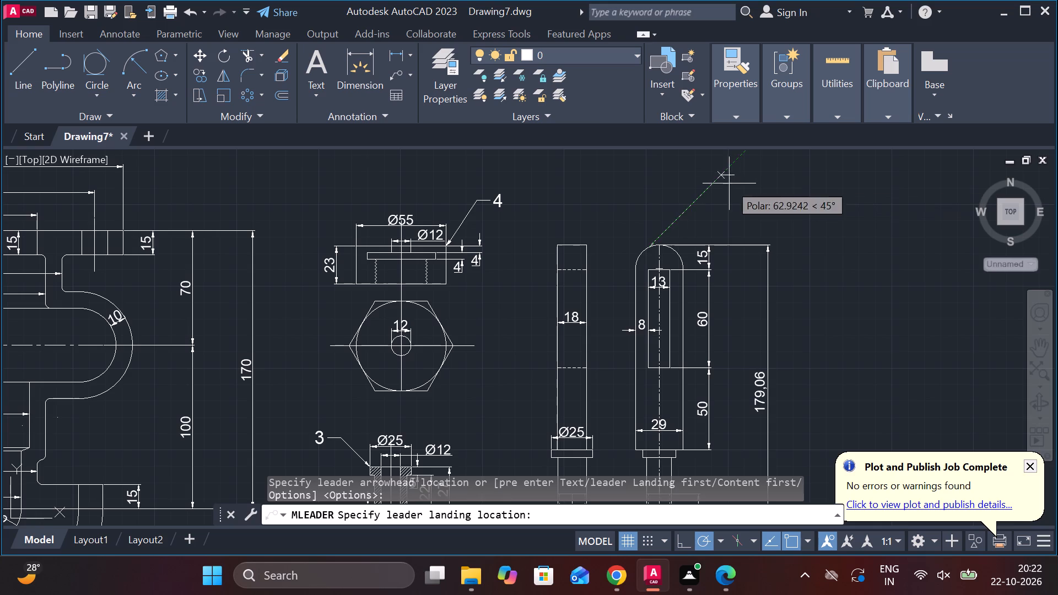
pyautogui.press('Escape')
pyautogui.press('space')
pyautogui.click(596, 237)
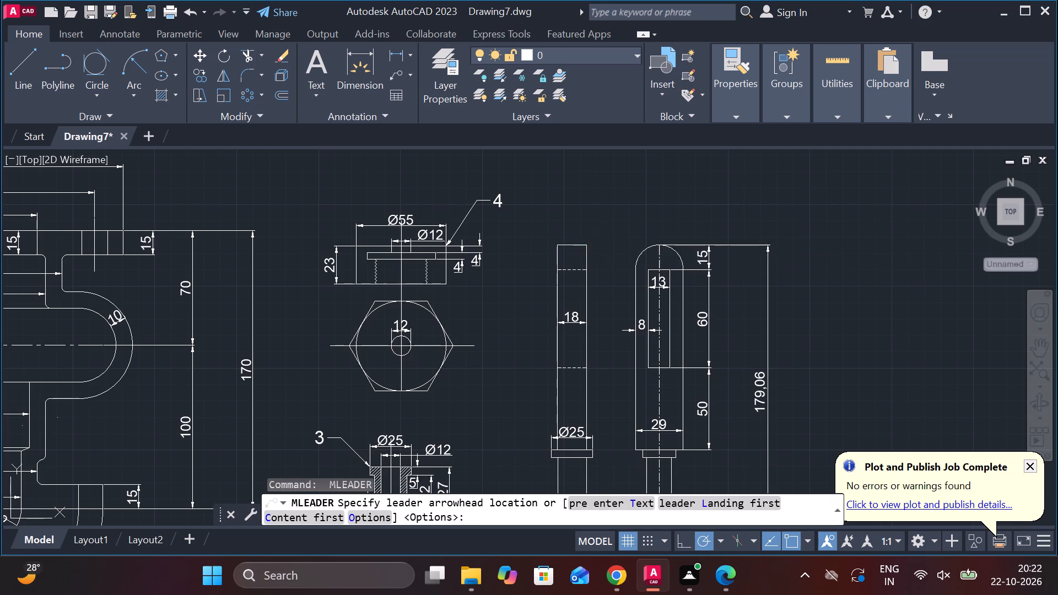
pyautogui.click(608, 202)
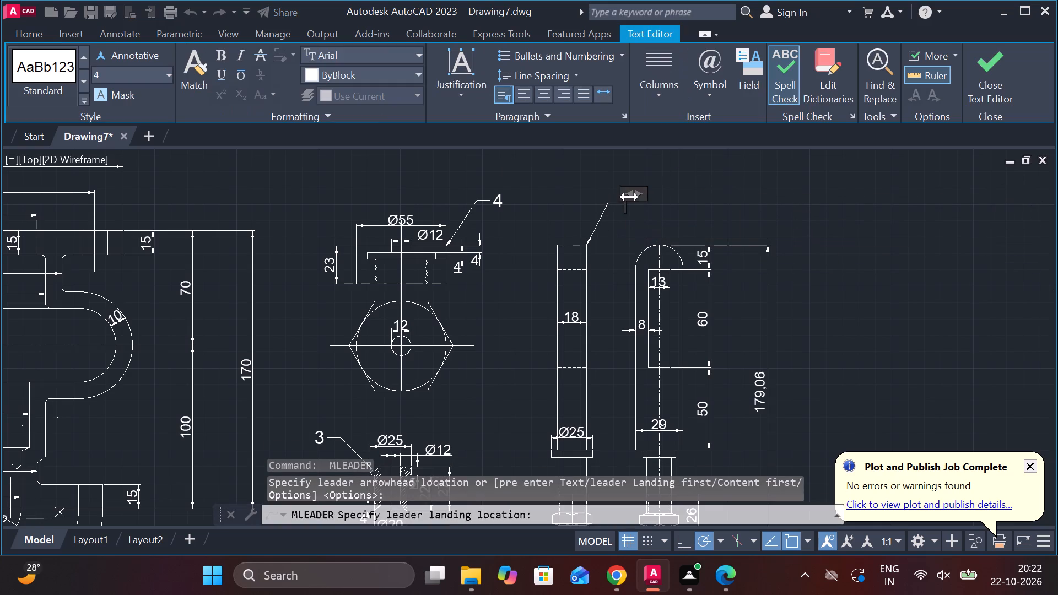
pyautogui.moveTo(125, 78); pyautogui.dragTo(69, 73)
pyautogui.press('8')
pyautogui.press('Return')
pyautogui.press('2')
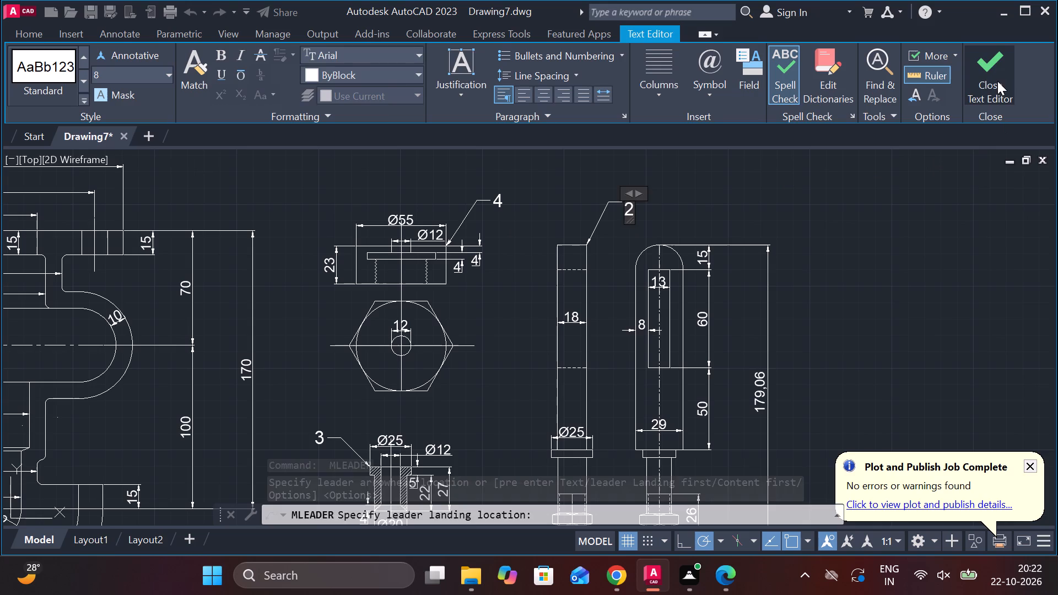
pyautogui.click(997, 81)
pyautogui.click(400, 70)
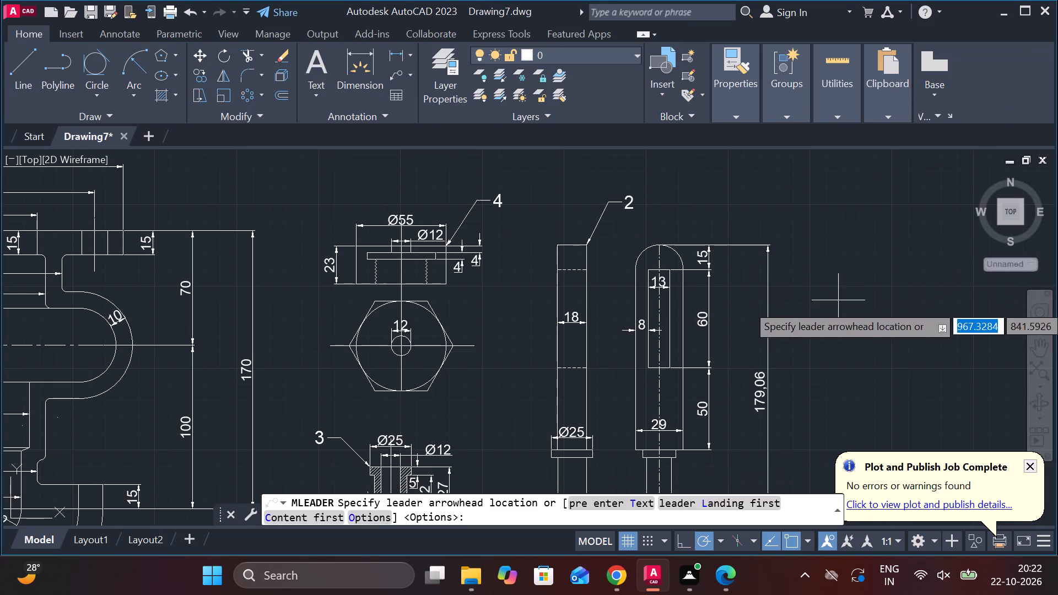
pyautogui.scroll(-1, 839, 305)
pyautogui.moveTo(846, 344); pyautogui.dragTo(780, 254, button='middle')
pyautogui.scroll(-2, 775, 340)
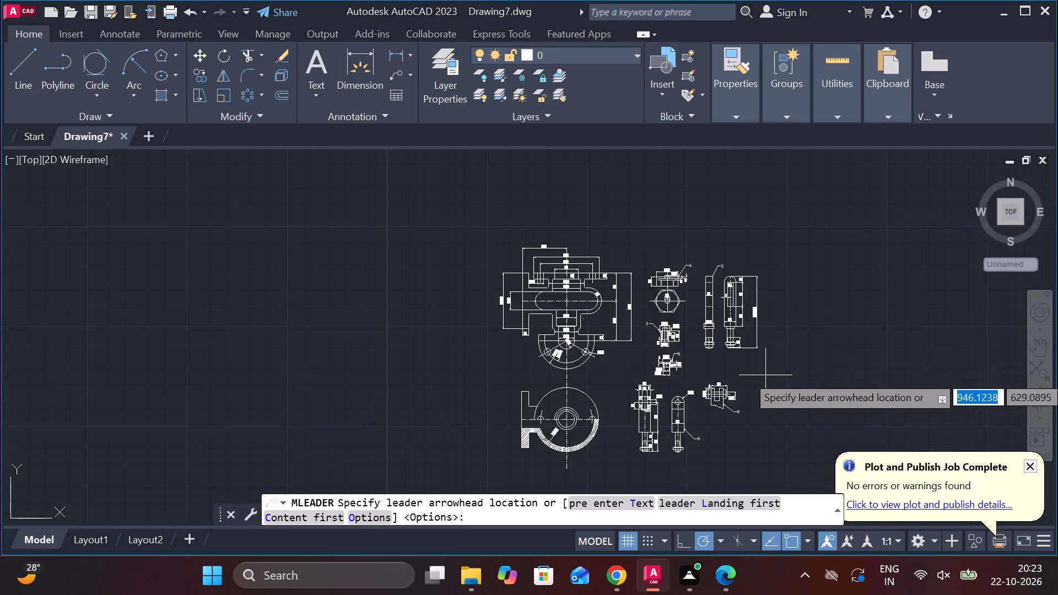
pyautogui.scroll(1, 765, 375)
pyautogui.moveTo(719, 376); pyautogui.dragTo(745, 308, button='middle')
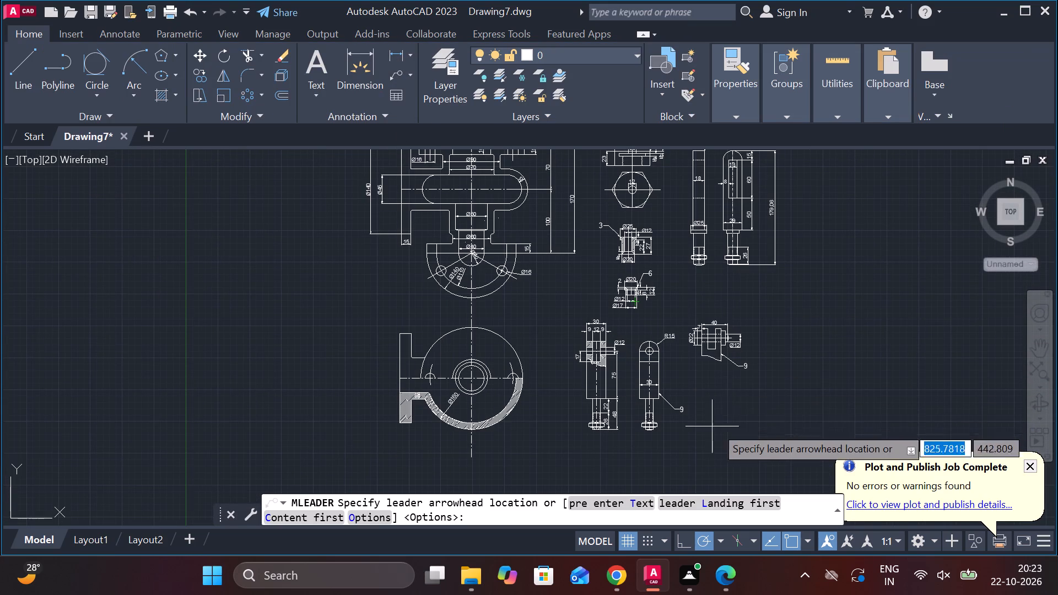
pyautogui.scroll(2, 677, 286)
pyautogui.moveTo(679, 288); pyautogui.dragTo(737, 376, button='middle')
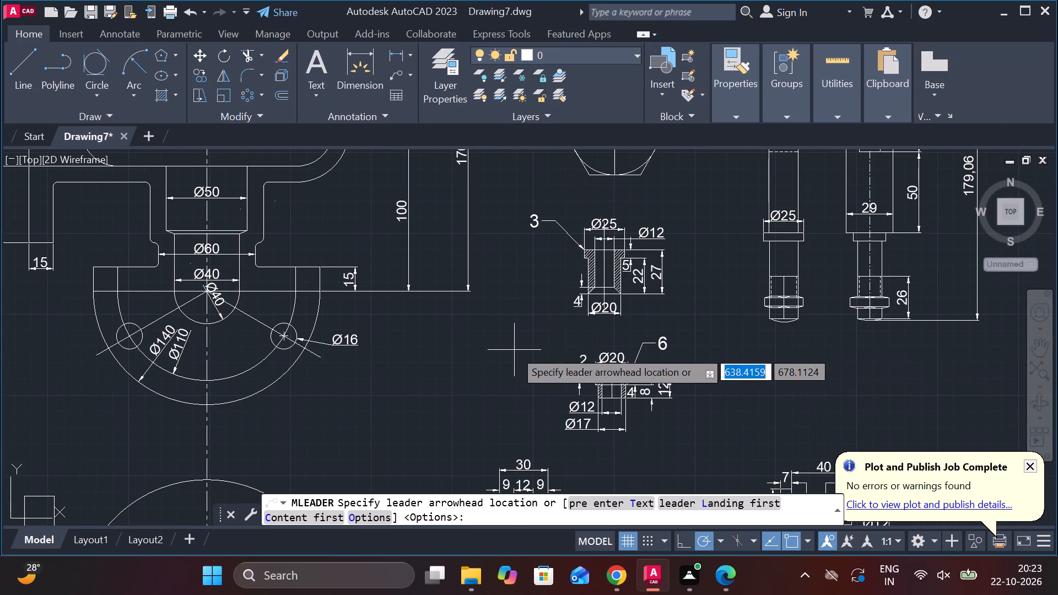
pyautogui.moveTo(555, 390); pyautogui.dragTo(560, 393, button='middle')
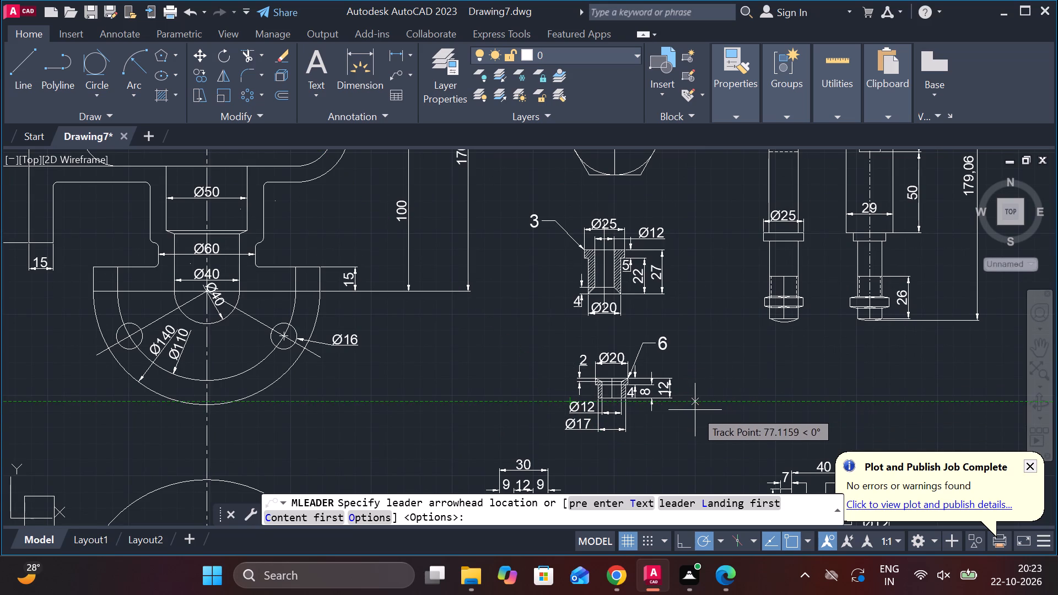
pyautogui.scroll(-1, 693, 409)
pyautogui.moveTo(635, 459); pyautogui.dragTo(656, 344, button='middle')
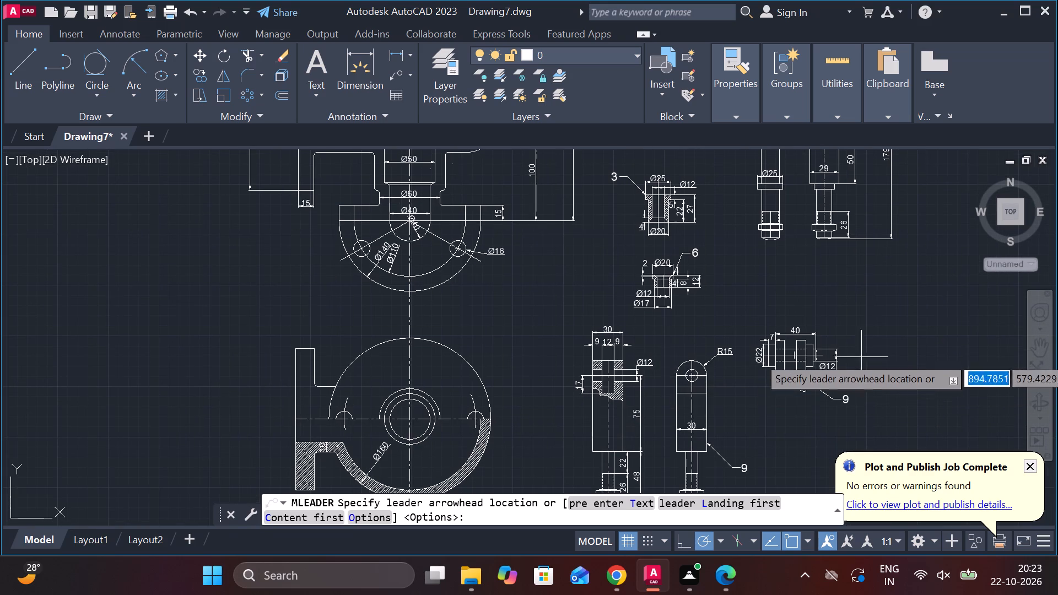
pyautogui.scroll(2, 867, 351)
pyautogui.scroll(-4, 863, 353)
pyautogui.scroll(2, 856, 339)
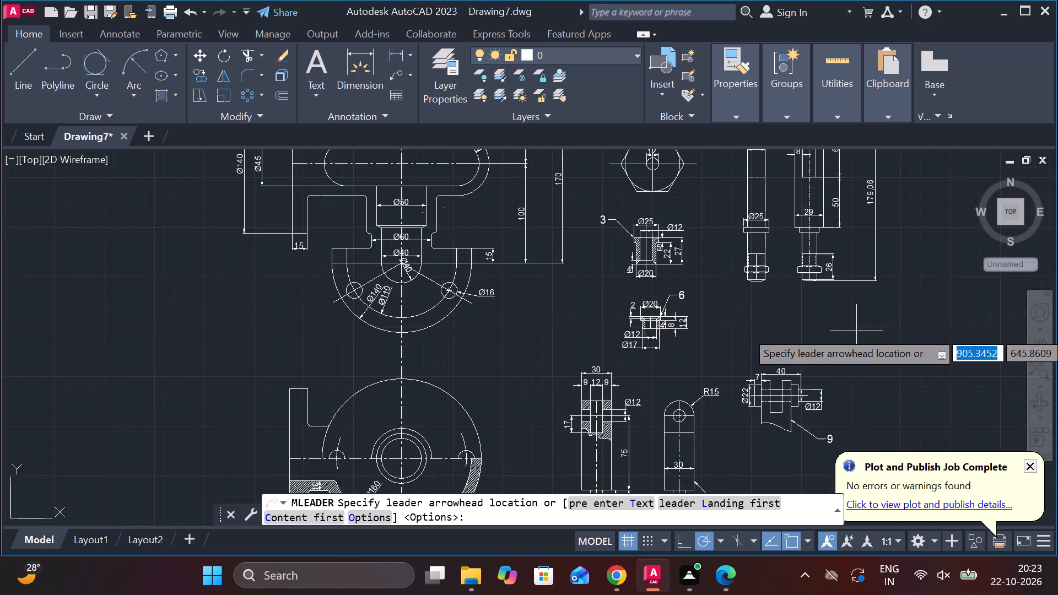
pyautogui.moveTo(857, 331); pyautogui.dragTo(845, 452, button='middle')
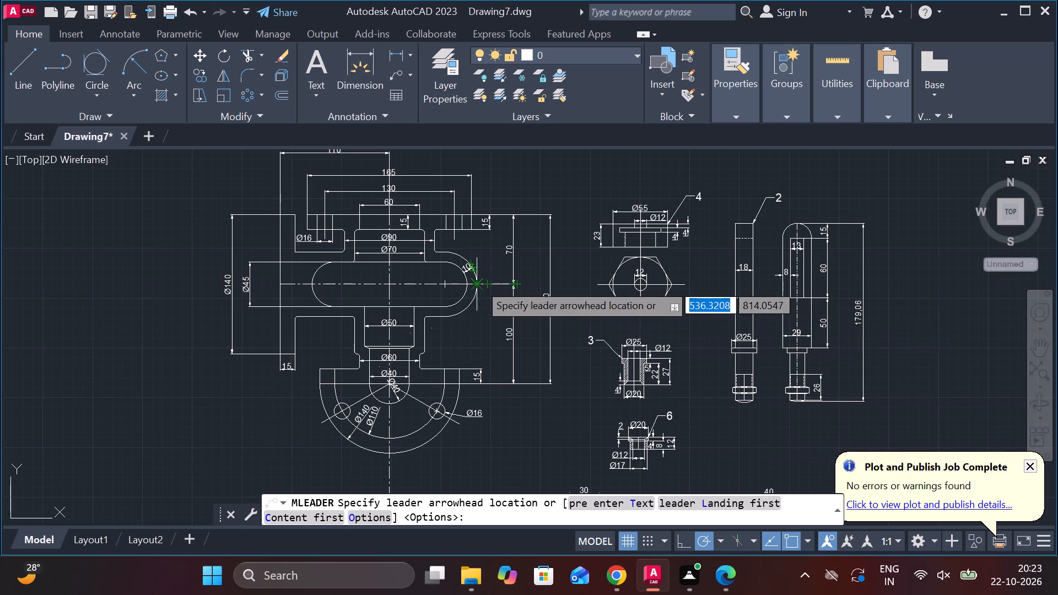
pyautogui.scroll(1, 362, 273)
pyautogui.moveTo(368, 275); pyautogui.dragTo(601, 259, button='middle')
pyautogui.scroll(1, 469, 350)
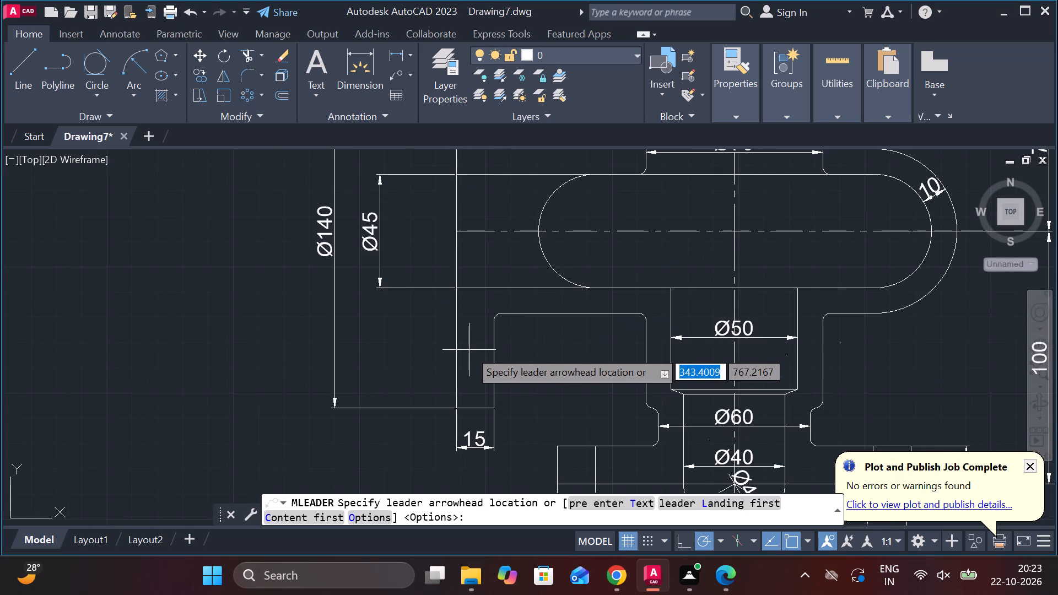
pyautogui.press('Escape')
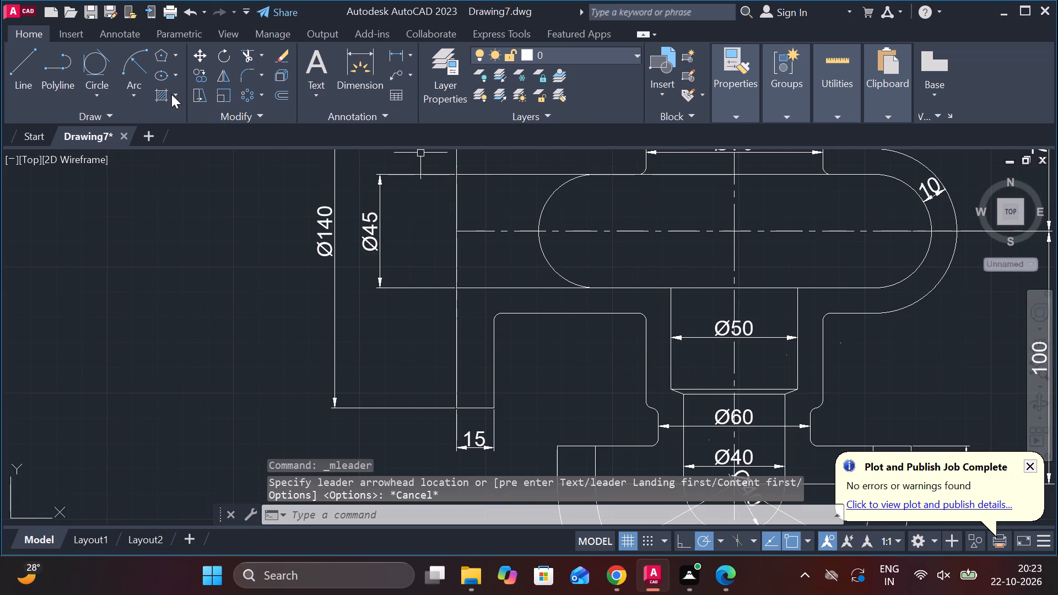
# Hatch the cut walls and flanges of the main body's front view with ANSI31 at scale 0.4.
pyautogui.click(165, 94)
pyautogui.click(474, 313)
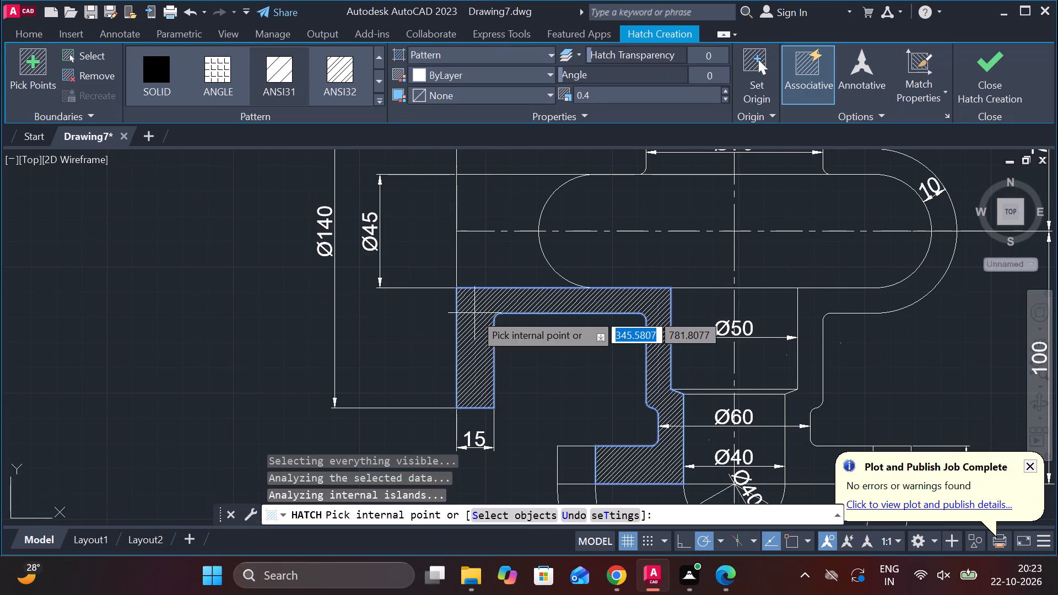
pyautogui.moveTo(474, 313); pyautogui.dragTo(434, 310, button='middle')
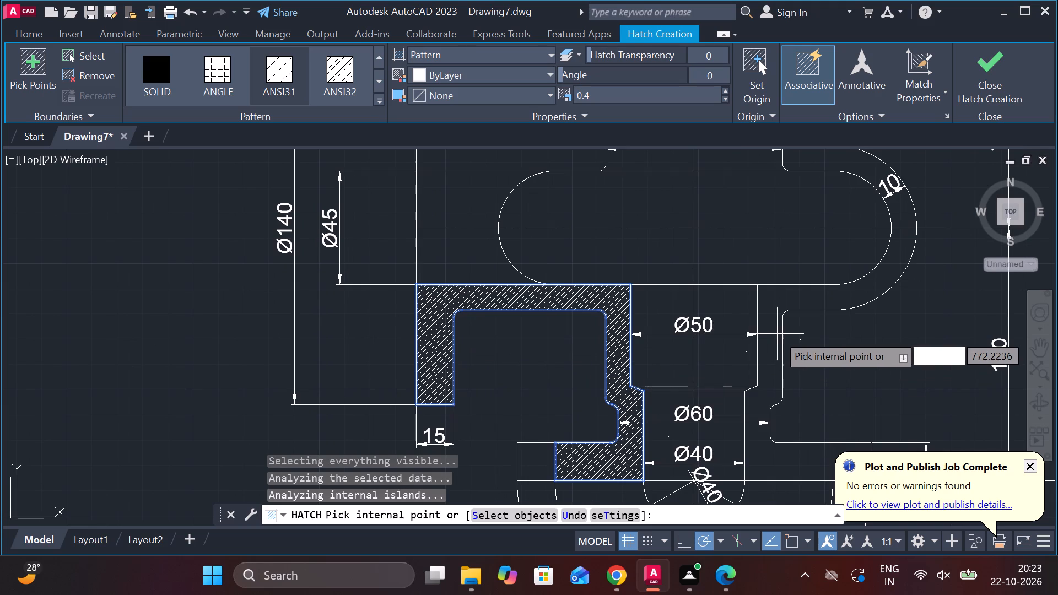
pyautogui.click(777, 334)
pyautogui.scroll(-1, 777, 334)
pyautogui.moveTo(777, 334); pyautogui.dragTo(759, 383, button='middle')
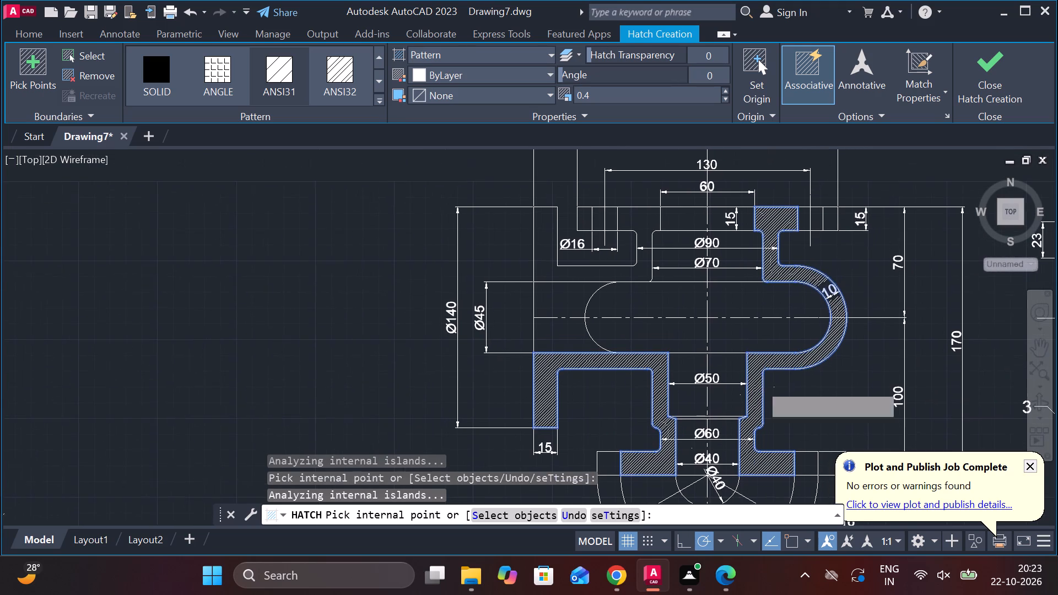
pyautogui.click(641, 219)
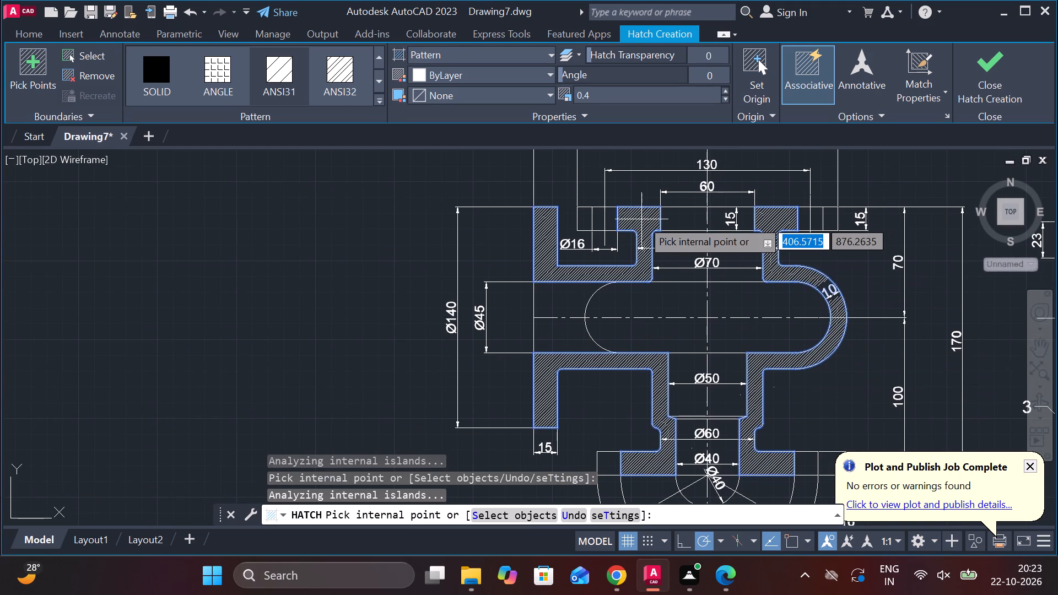
pyautogui.click(975, 84)
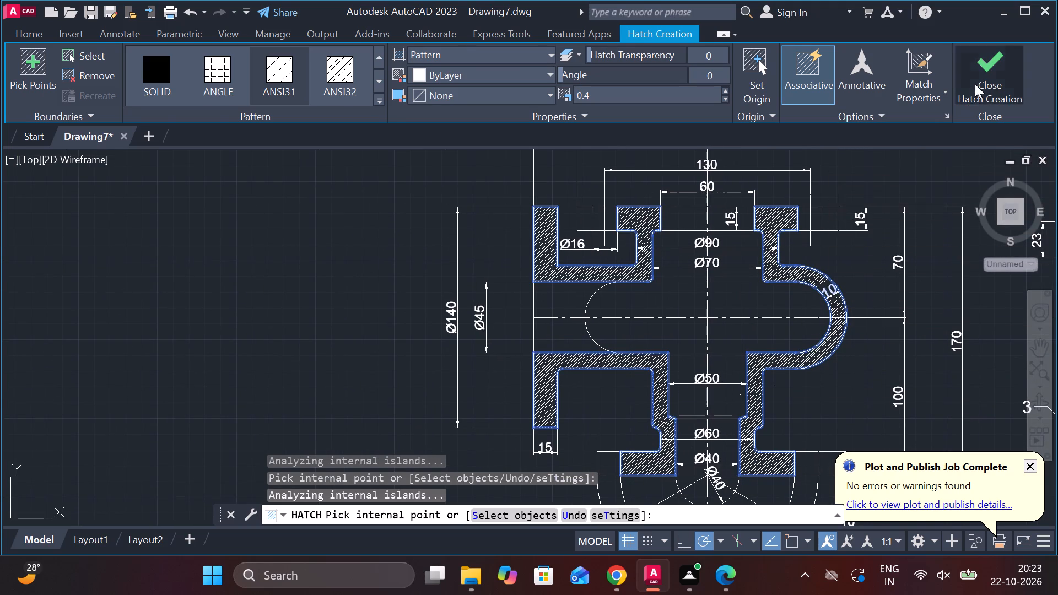
# Move the text of the curved wall's 10 thickness dimension out of the hatching to just outside the body.
pyautogui.moveTo(817, 280); pyautogui.dragTo(688, 250, button='middle')
pyautogui.scroll(1, 738, 268)
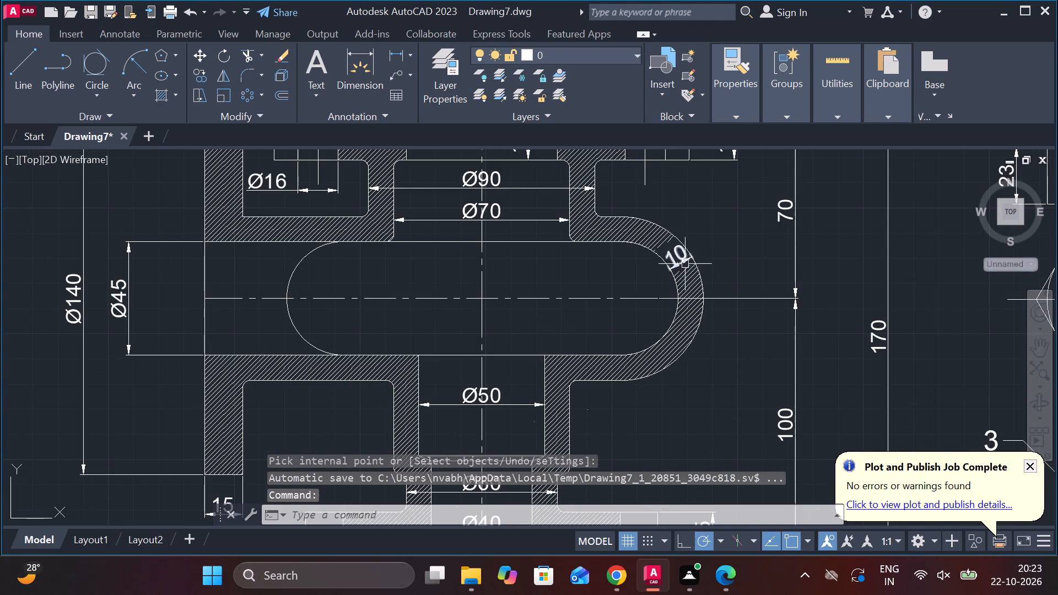
pyautogui.click(677, 256)
pyautogui.click(677, 256)
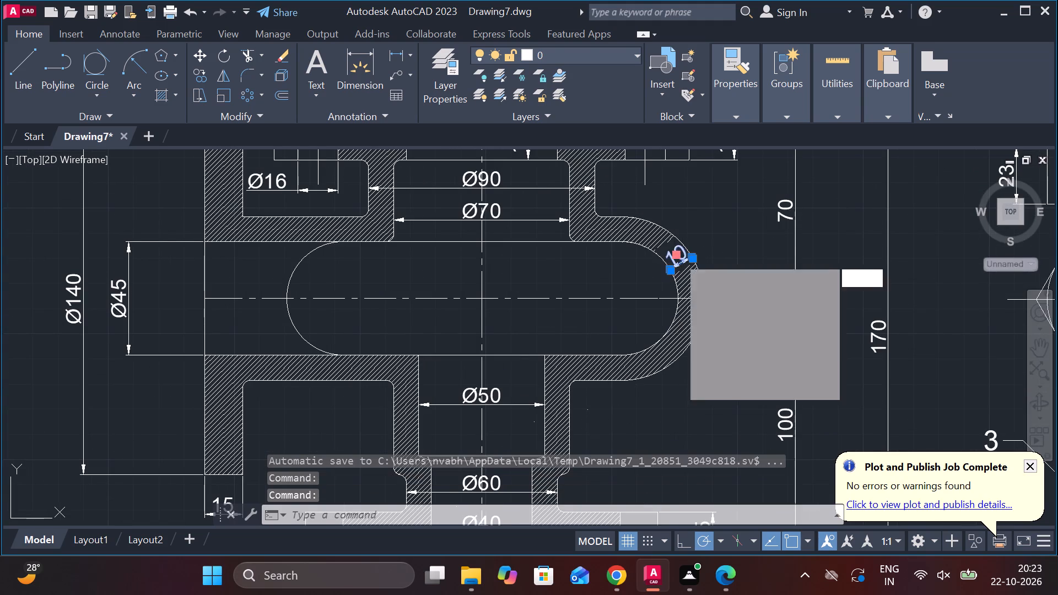
pyautogui.click(699, 241)
pyautogui.press('Escape')
# Add a multileader from the lower end of the main body's 15-thick side flange, with text height 8 and part number 1.
pyautogui.scroll(-2, 754, 290)
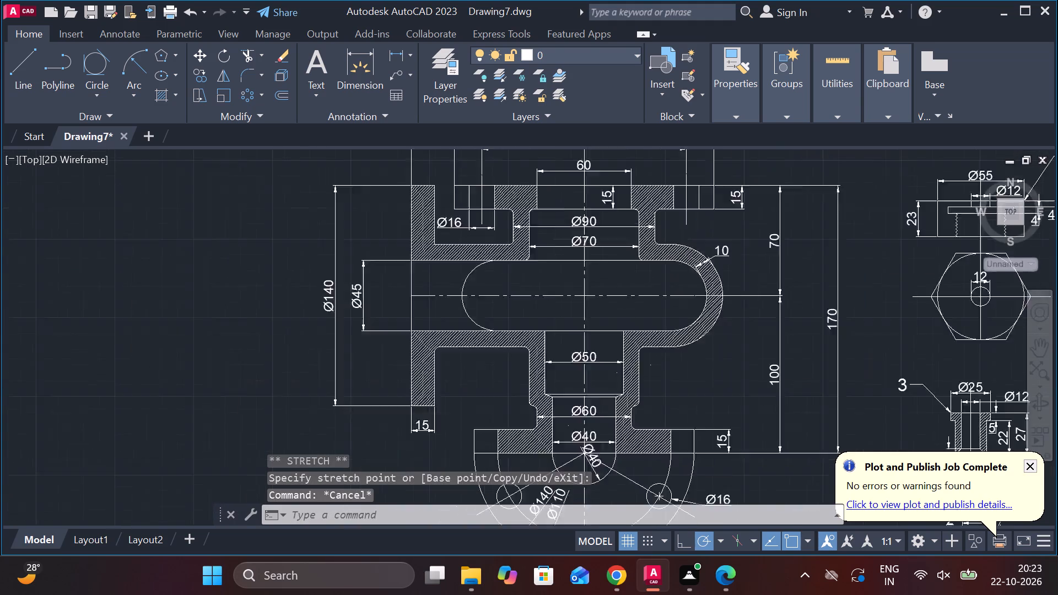
pyautogui.moveTo(735, 351); pyautogui.dragTo(676, 294, button='middle')
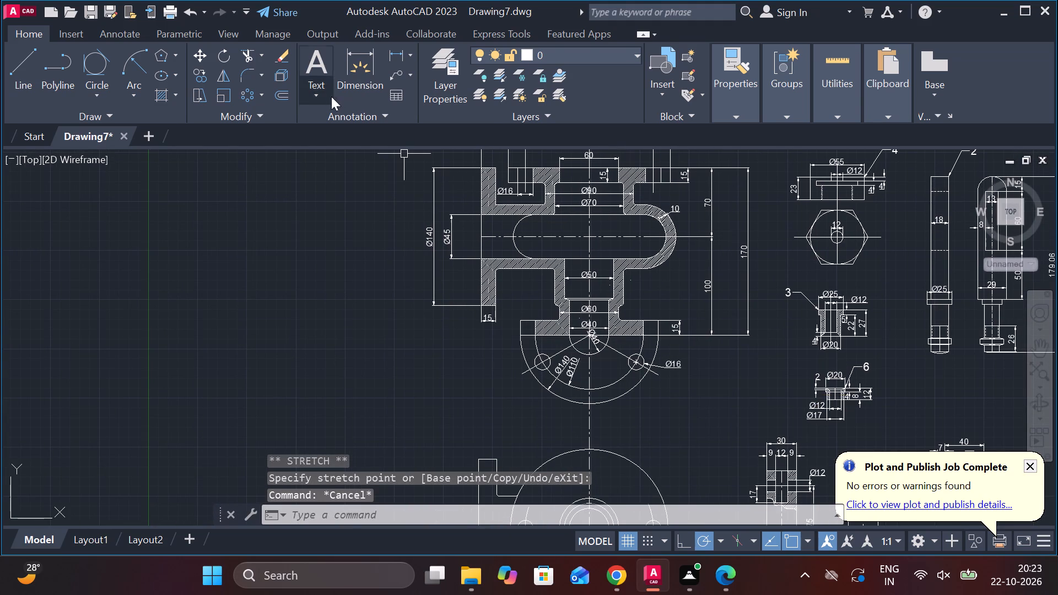
pyautogui.click(403, 73)
pyautogui.scroll(2, 482, 286)
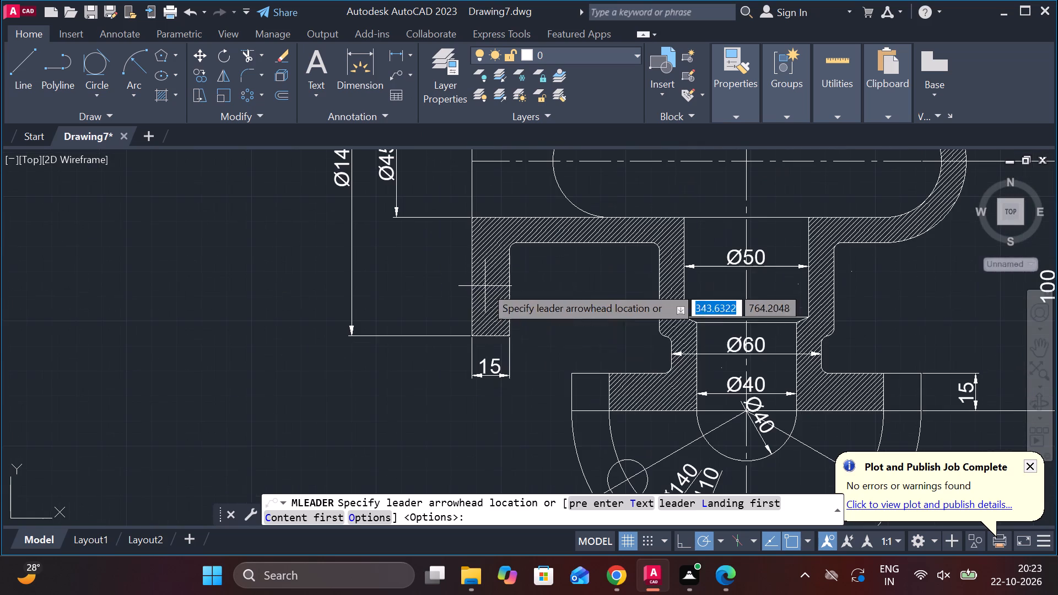
pyautogui.click(496, 321)
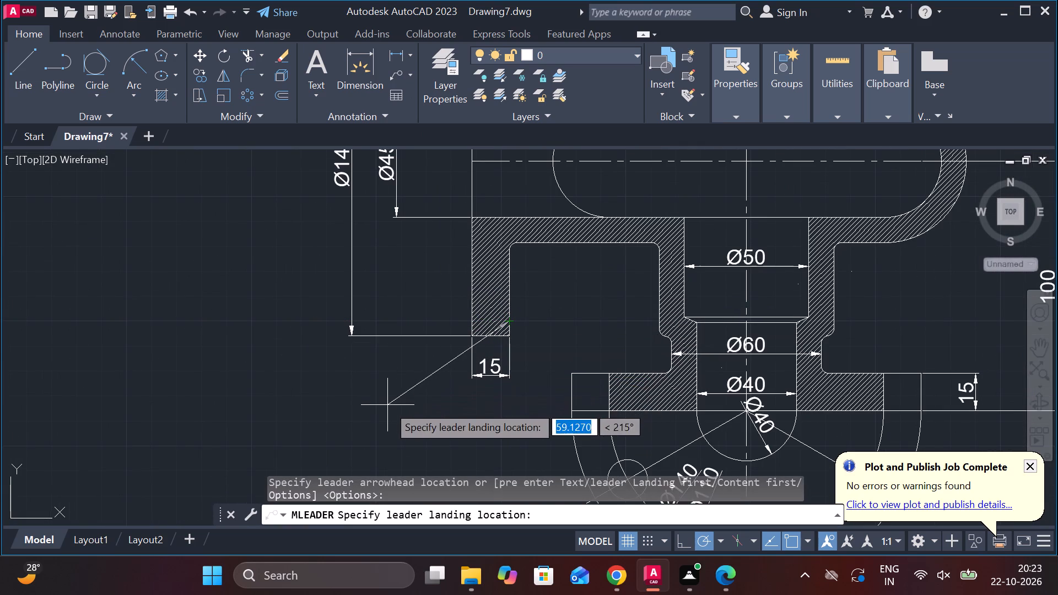
pyautogui.click(387, 405)
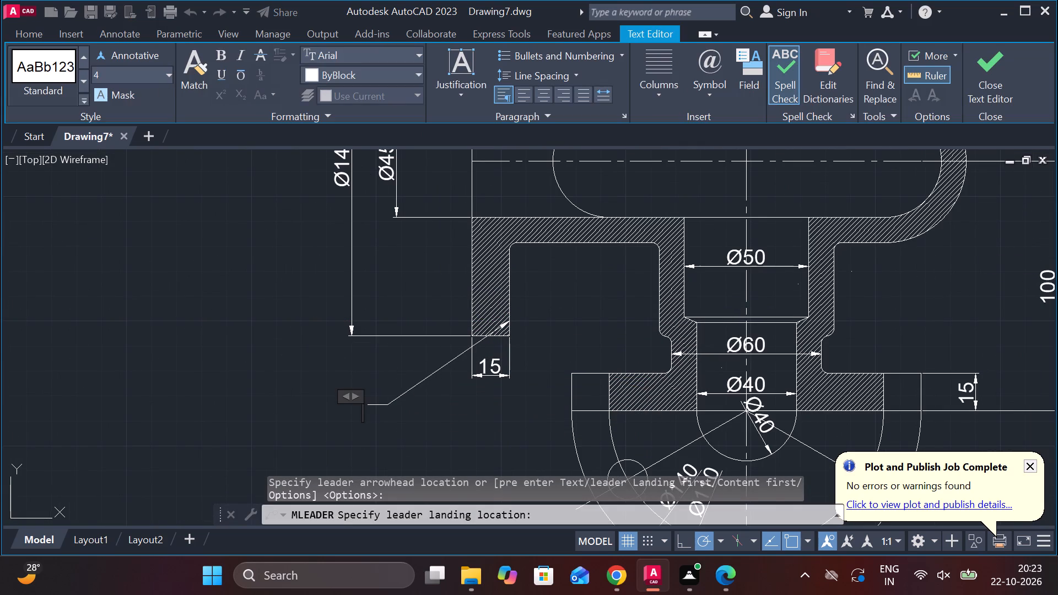
pyautogui.moveTo(153, 77); pyautogui.dragTo(30, 63)
pyautogui.press('8')
pyautogui.press('Return')
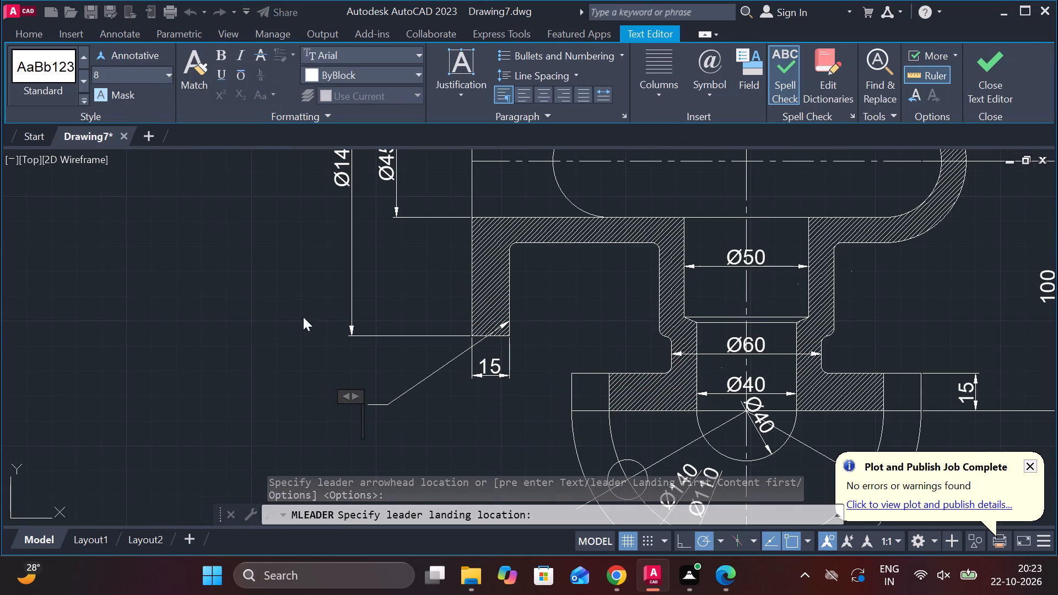
pyautogui.press('1')
pyautogui.click(1007, 90)
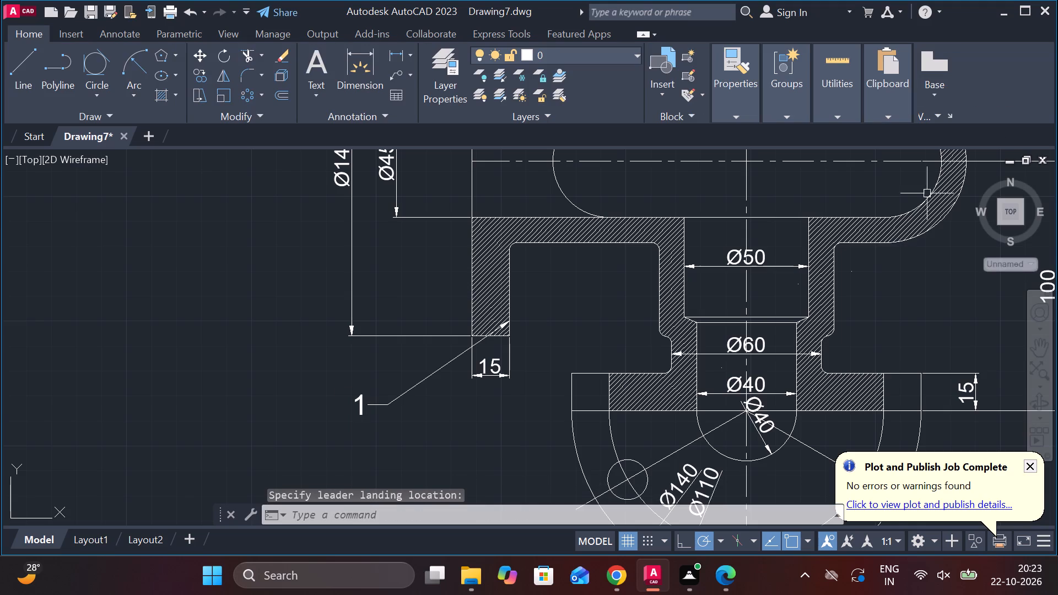
# Change the linetype of the Ø110 and Ø140 arcs below the main body's bottom flange to DASHED.
pyautogui.scroll(-2, 894, 302)
pyautogui.moveTo(895, 306); pyautogui.dragTo(753, 270, button='middle')
pyautogui.scroll(1, 734, 366)
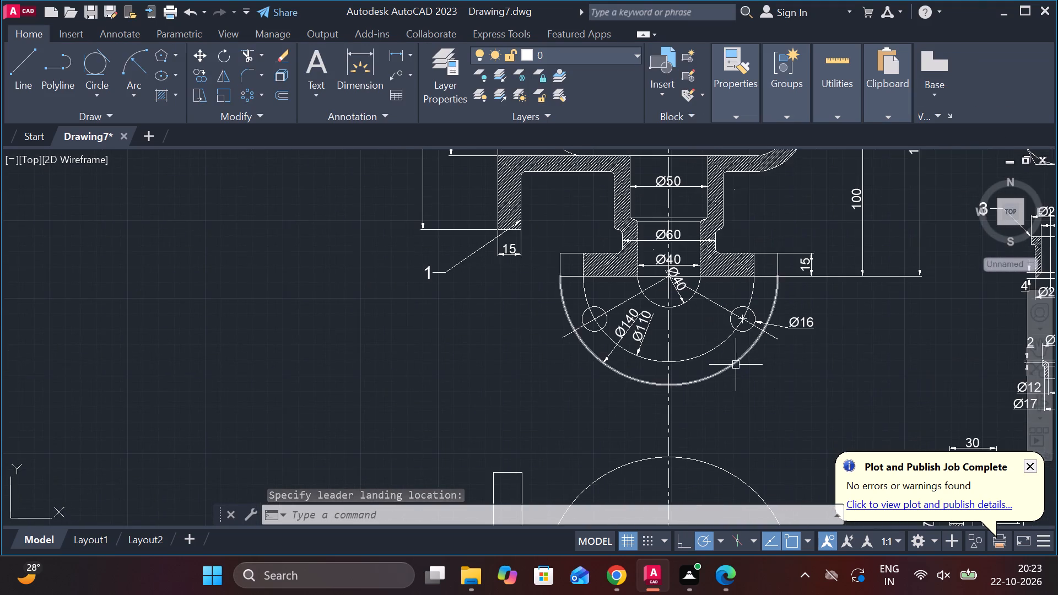
pyautogui.moveTo(738, 367); pyautogui.dragTo(698, 350, button='middle')
pyautogui.scroll(2, 681, 365)
pyautogui.click(625, 302)
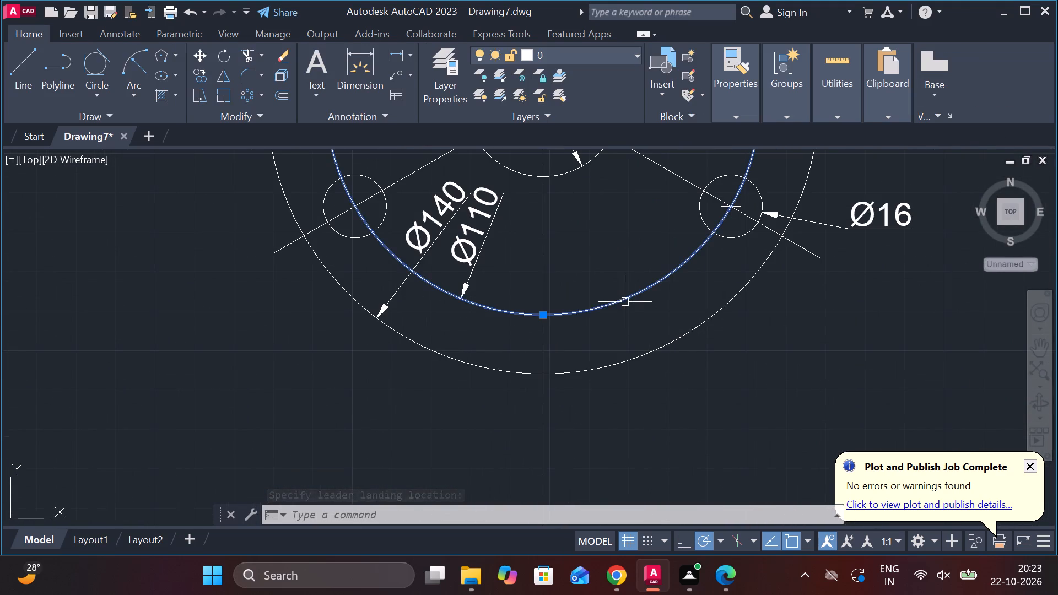
pyautogui.click(663, 346)
pyautogui.click(739, 118)
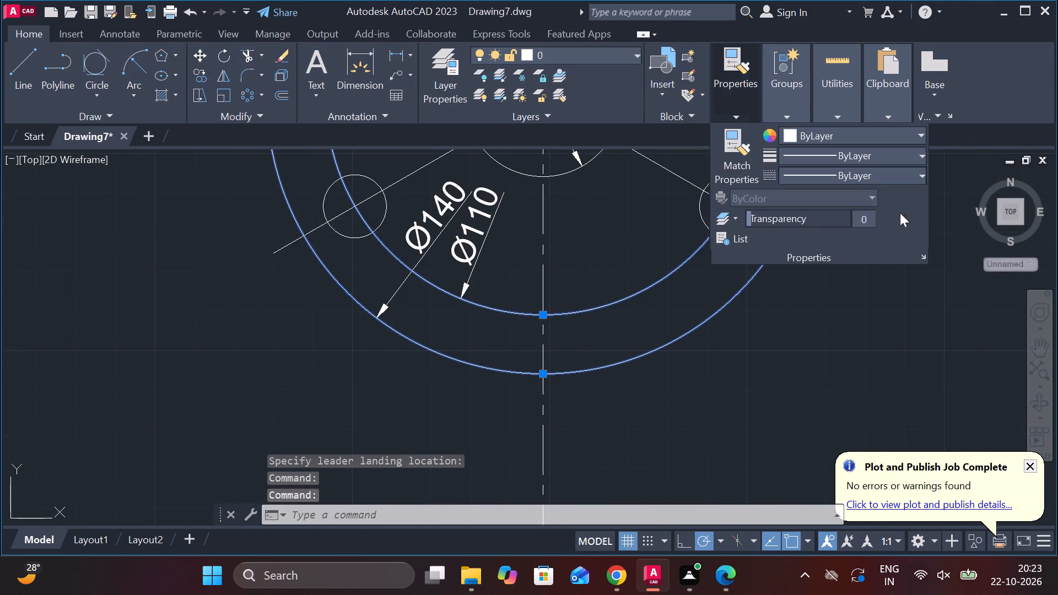
pyautogui.click(897, 180)
pyautogui.click(830, 274)
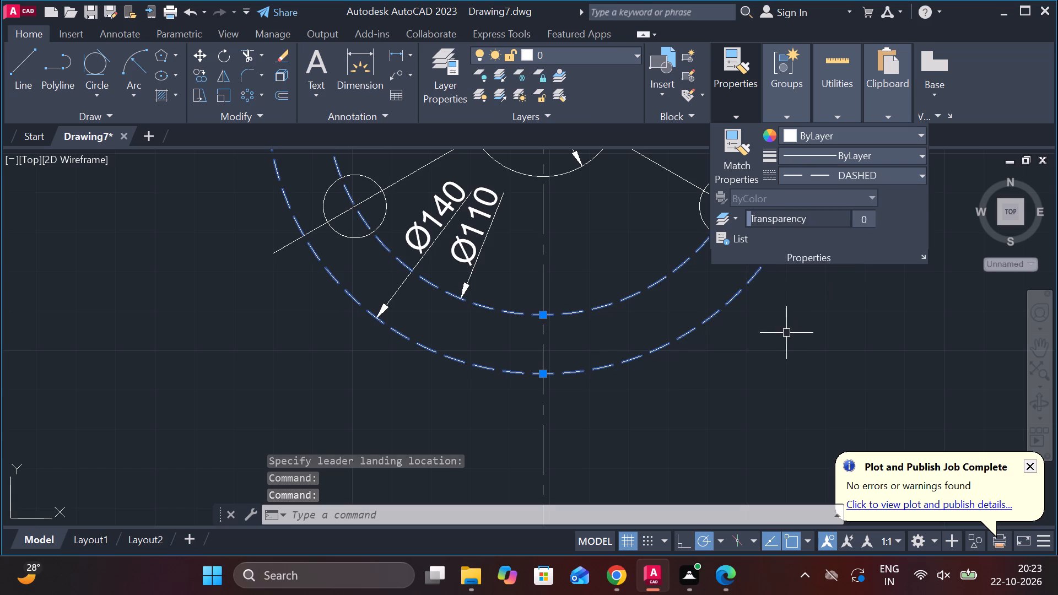
pyautogui.press('Escape')
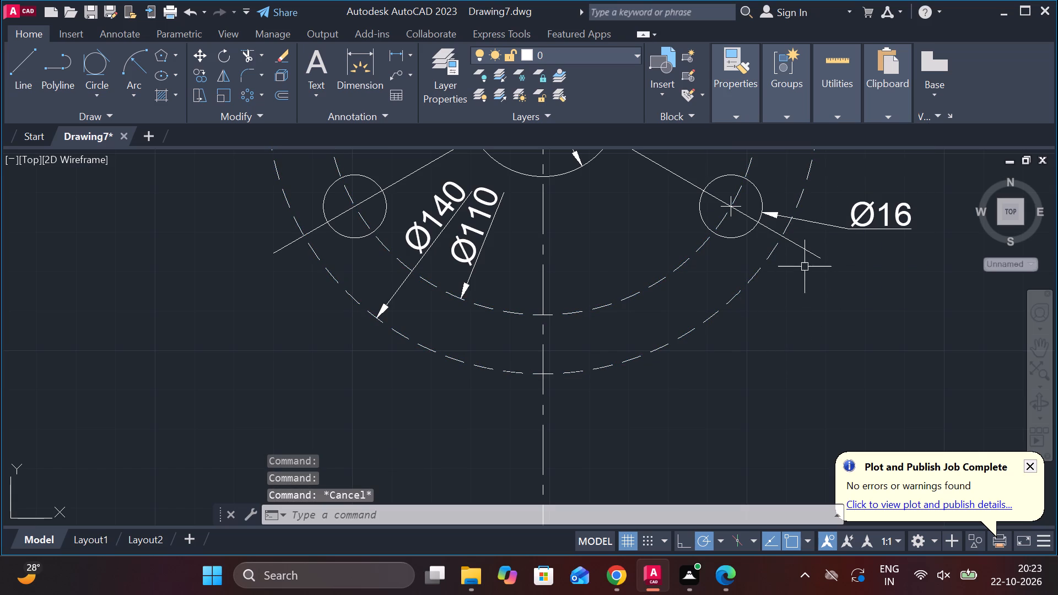
# Save the drawing in Documents under the file name "safety valve components".
pyautogui.scroll(-2, 805, 270)
pyautogui.moveTo(806, 289); pyautogui.dragTo(732, 265, button='middle')
pyautogui.scroll(-1, 732, 265)
pyautogui.moveTo(732, 269); pyautogui.dragTo(549, 199, button='middle')
pyautogui.scroll(-1, 551, 219)
pyautogui.moveTo(559, 228); pyautogui.dragTo(531, 391, button='middle')
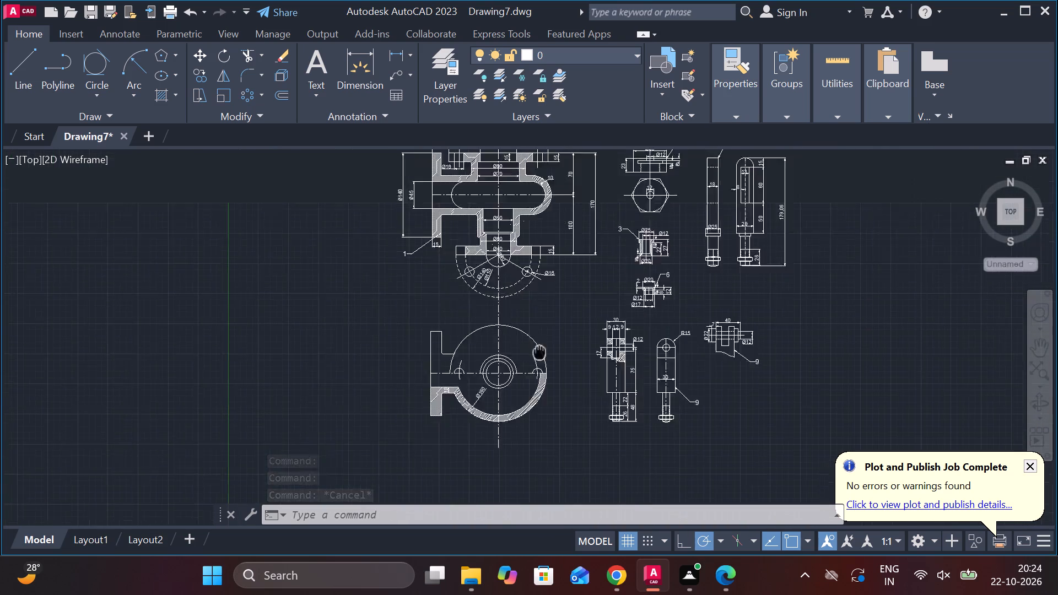
pyautogui.moveTo(531, 391); pyautogui.dragTo(531, 392, button='middle')
pyautogui.hotkey('ctrl', 's')
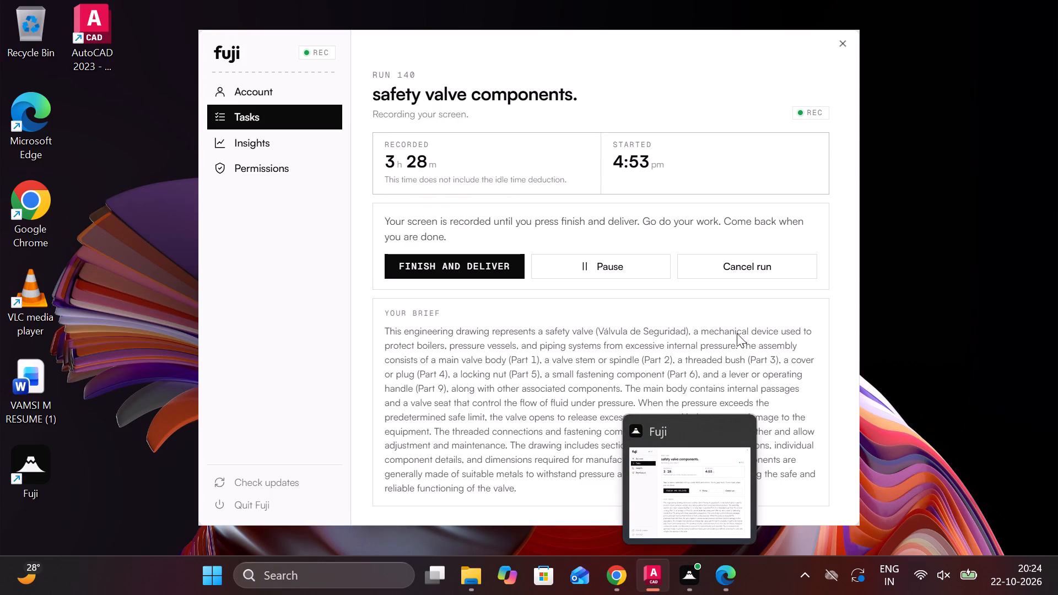
pyautogui.write('sa')
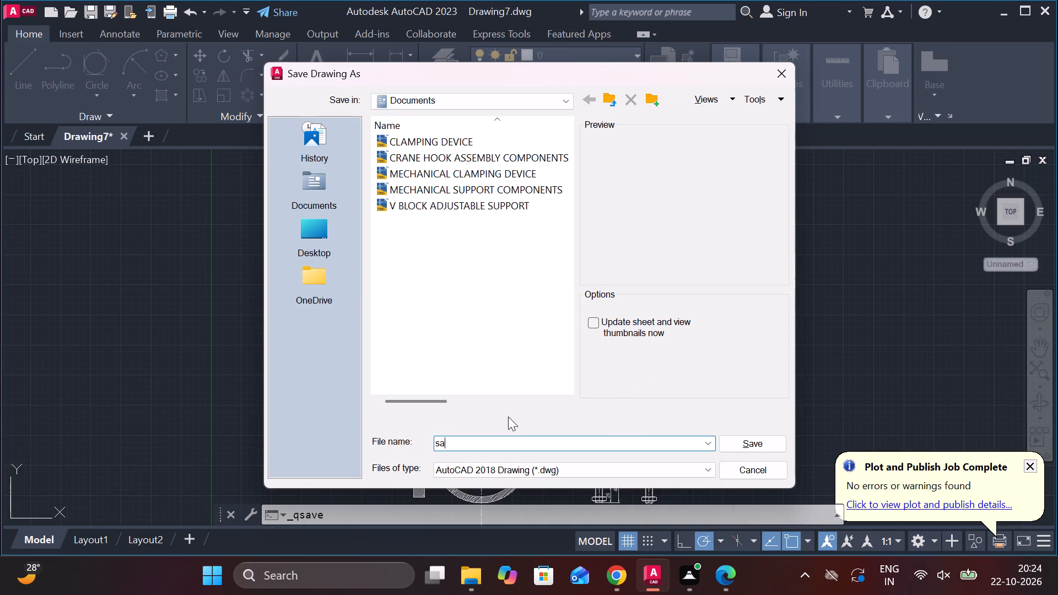
pyautogui.write('fety')
pyautogui.press('space')
pyautogui.write('valve components')
pyautogui.click(747, 443)
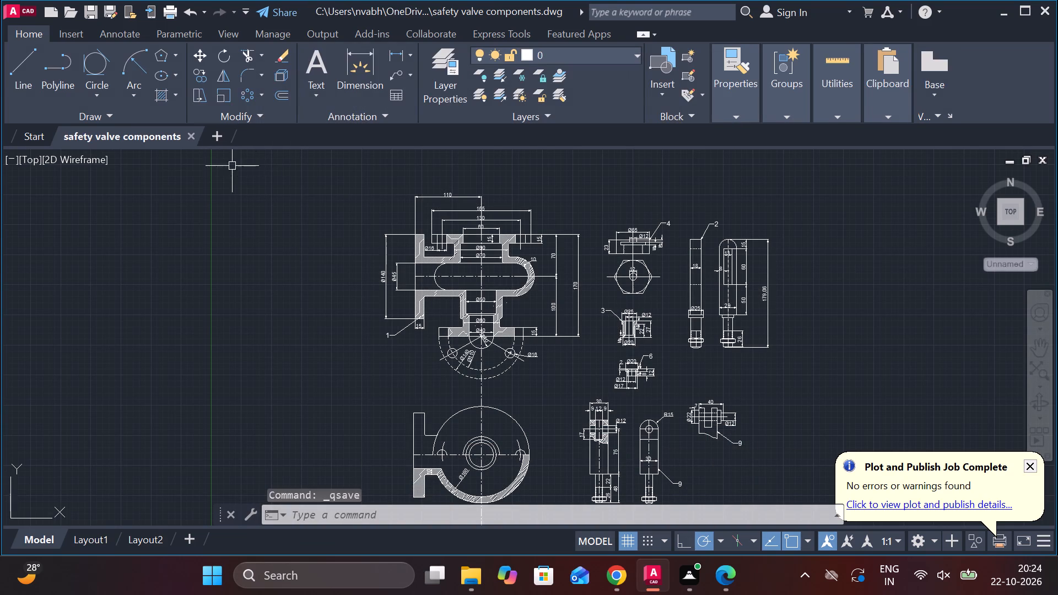
# Draw a rectangular border about 756 by 604 around all the component views and save the drawing.
pyautogui.click(172, 52)
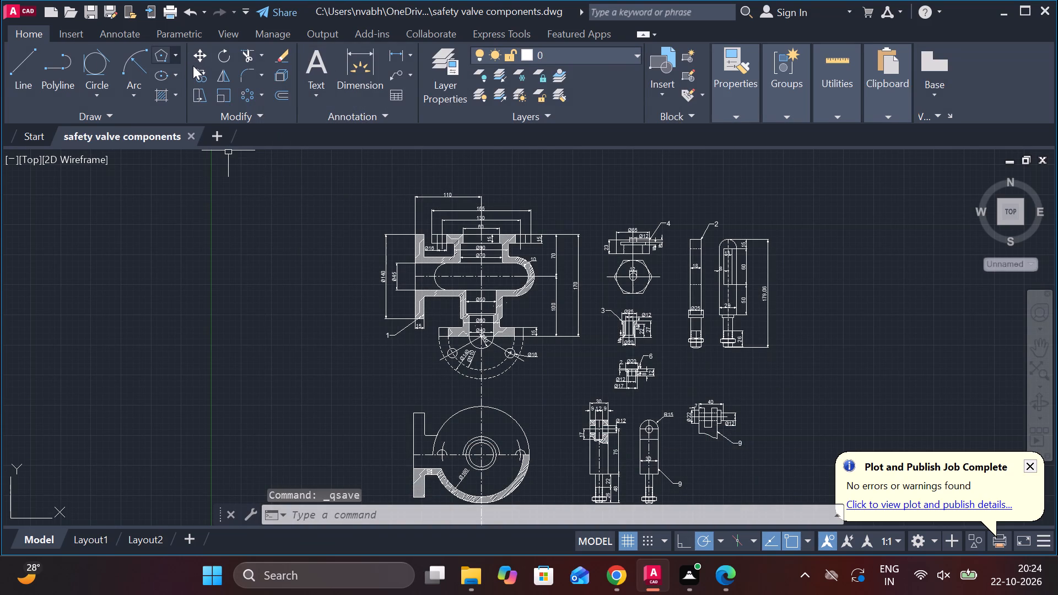
pyautogui.click(191, 78)
pyautogui.click(348, 169)
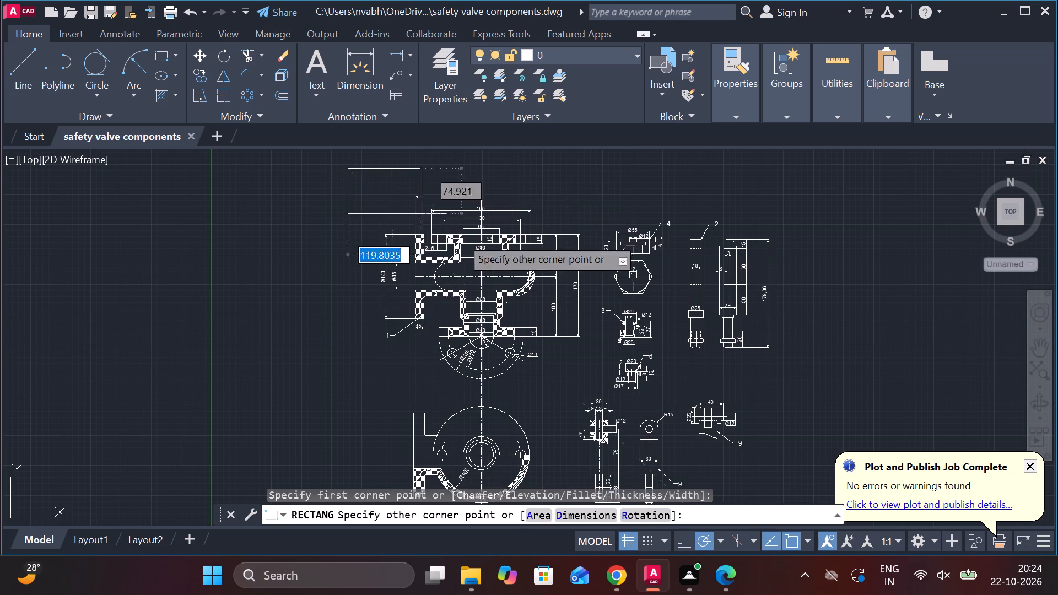
pyautogui.moveTo(503, 292); pyautogui.dragTo(477, 254, button='middle')
pyautogui.moveTo(712, 424); pyautogui.dragTo(661, 347, button='middle')
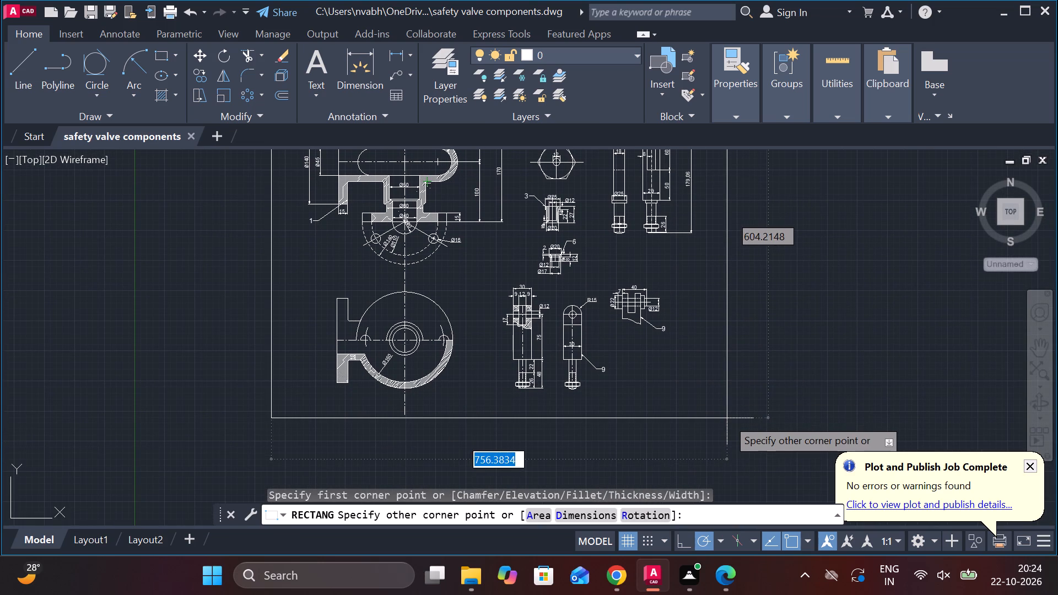
pyautogui.click(728, 418)
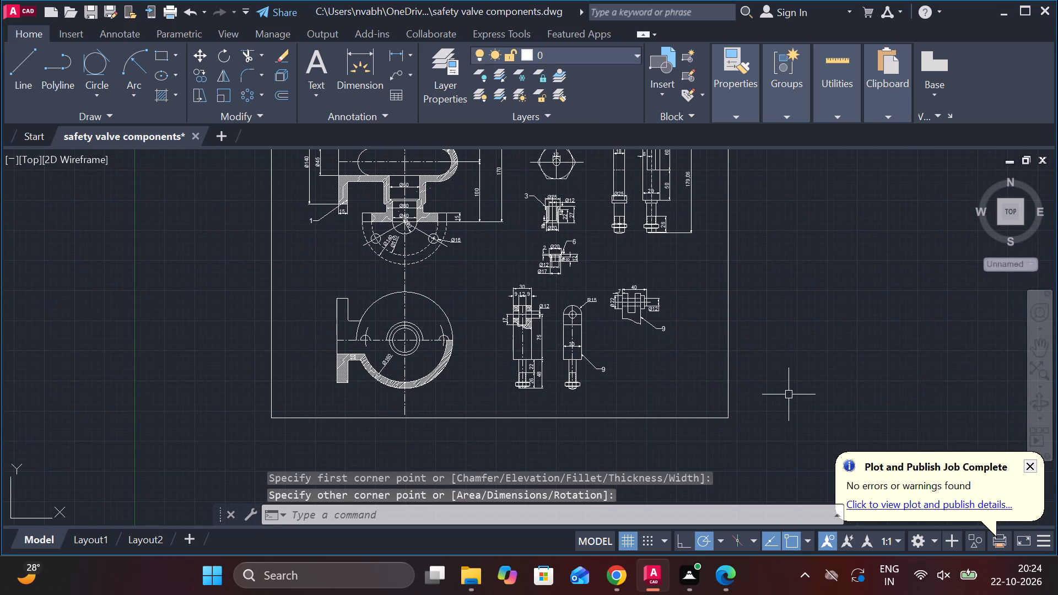
pyautogui.hotkey('ctrl', 's')
# Turn off log file recording with LOGFILEOFF and save the drawing.
pyautogui.write('log')
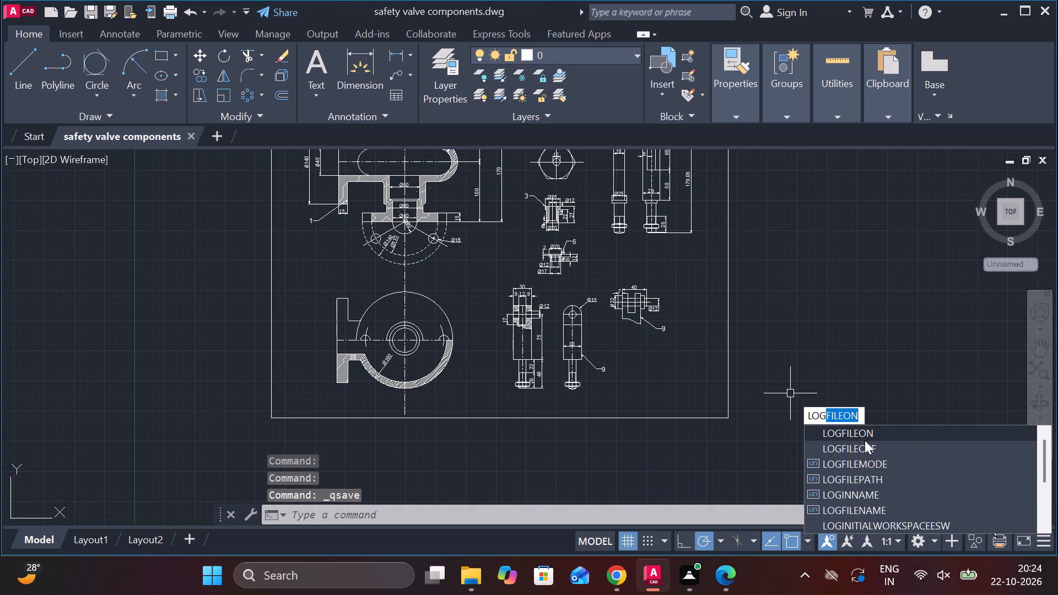
pyautogui.click(865, 443)
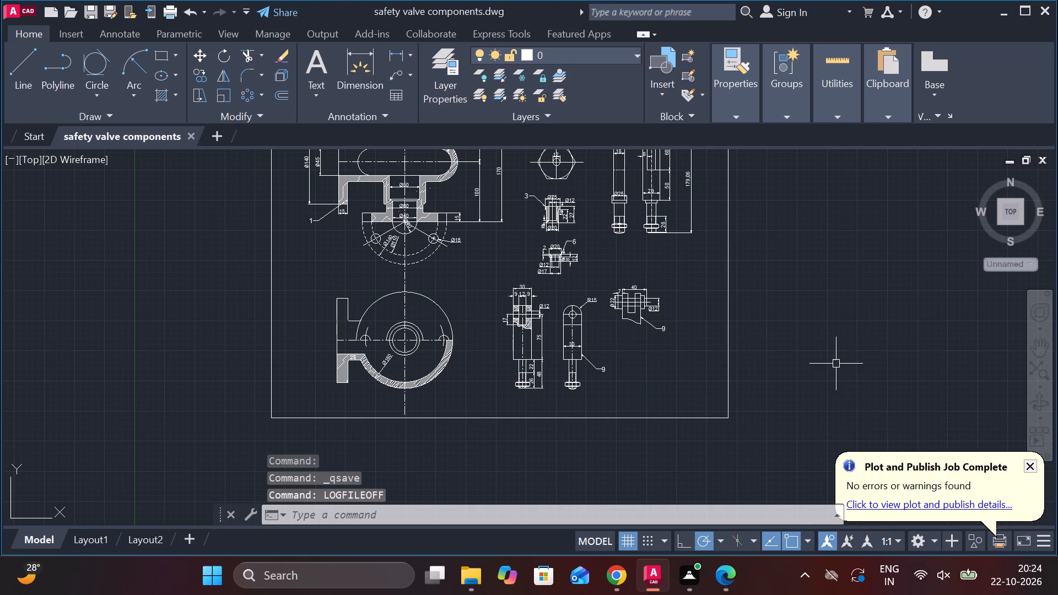
pyautogui.hotkey('ctrl', 's')
# Start a plot of the model with the DWG To PDF.pc3 plotter and landscape orientation.
pyautogui.write('plot')
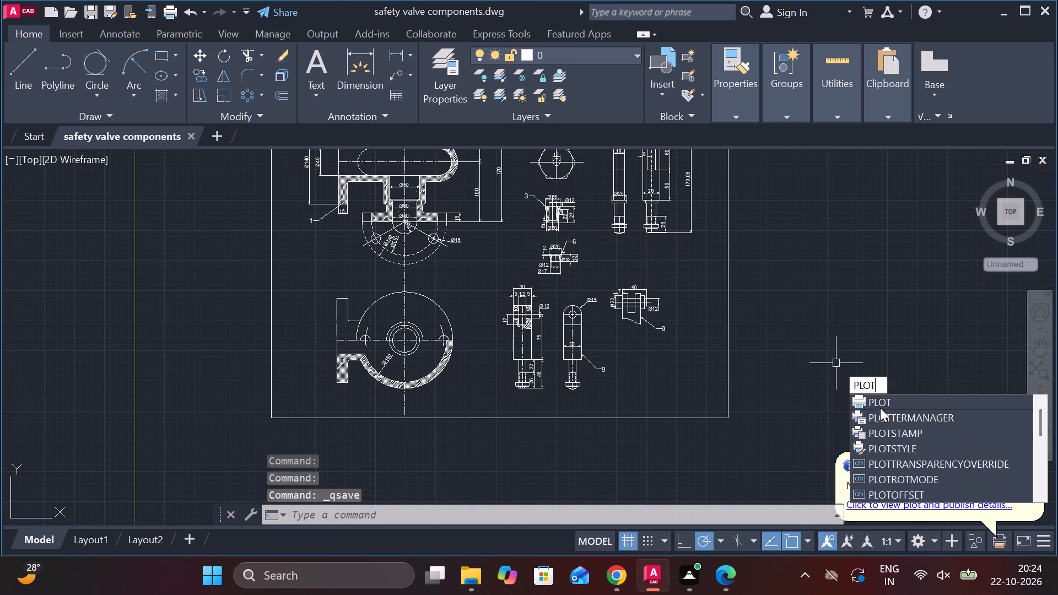
pyautogui.click(877, 401)
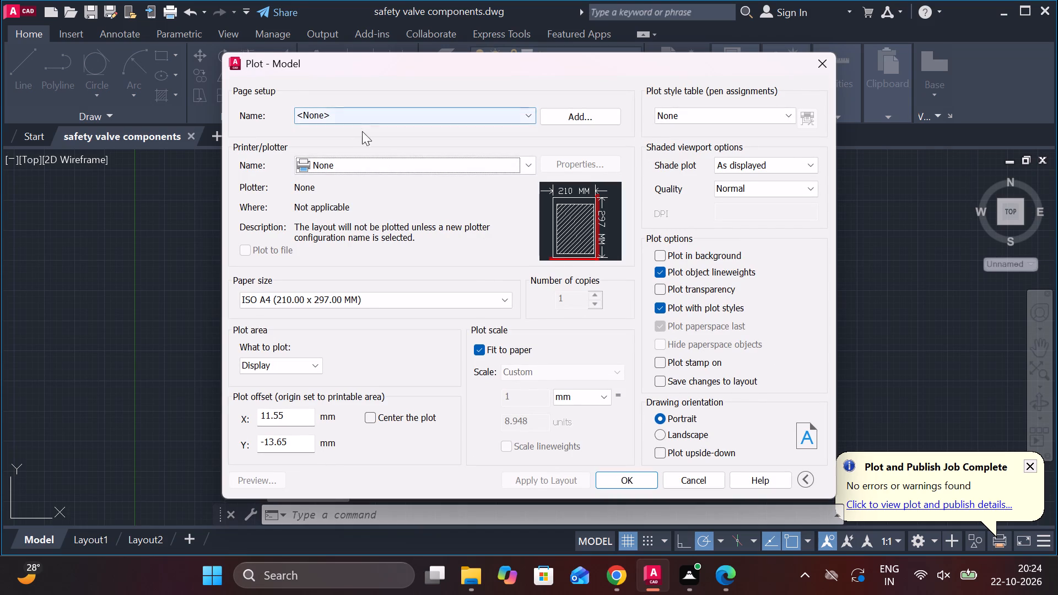
pyautogui.click(418, 167)
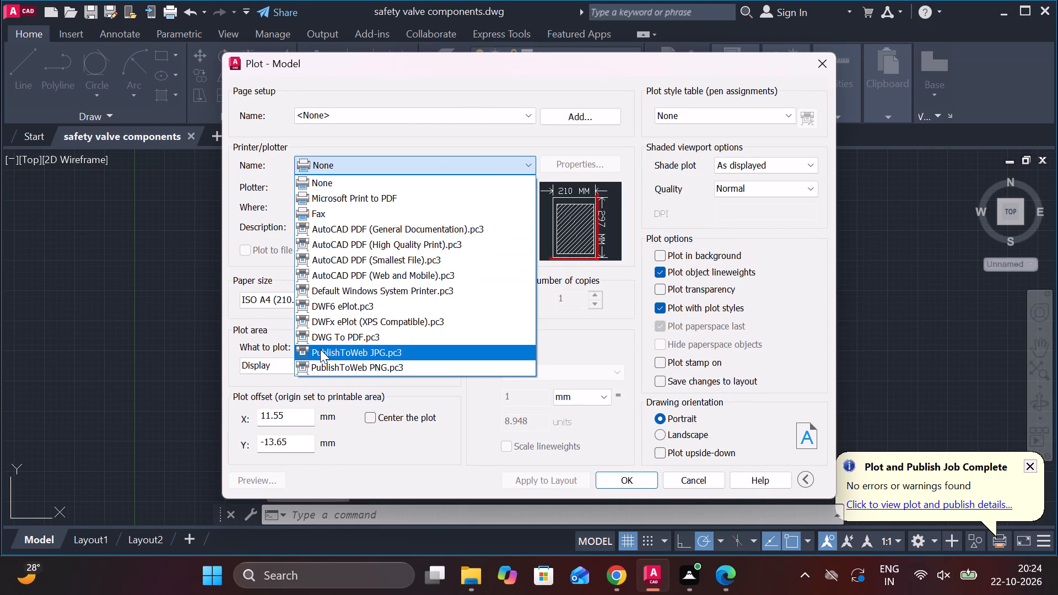
pyautogui.click(349, 337)
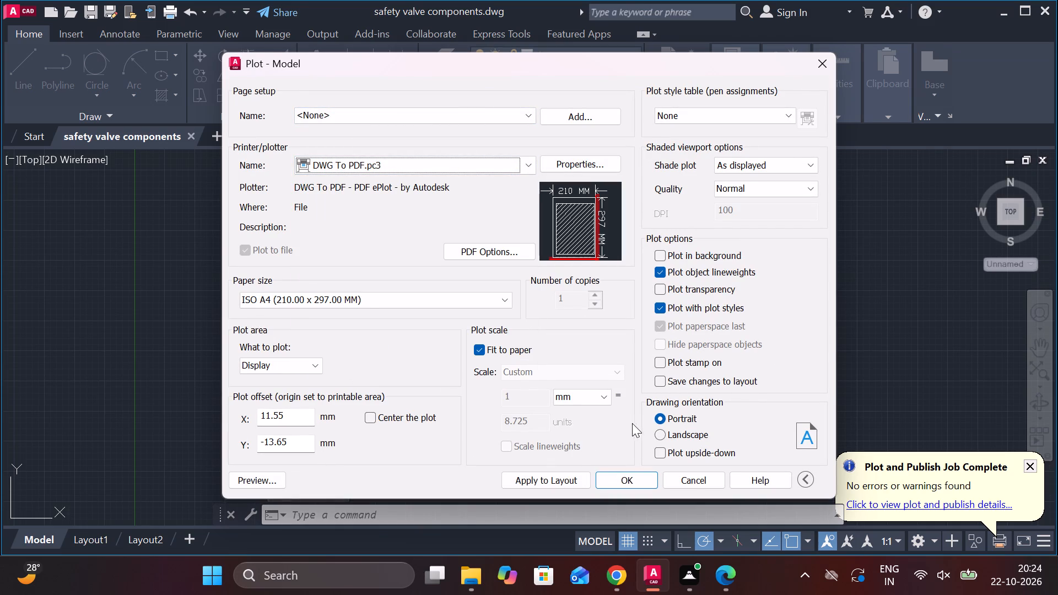
pyautogui.click(661, 441)
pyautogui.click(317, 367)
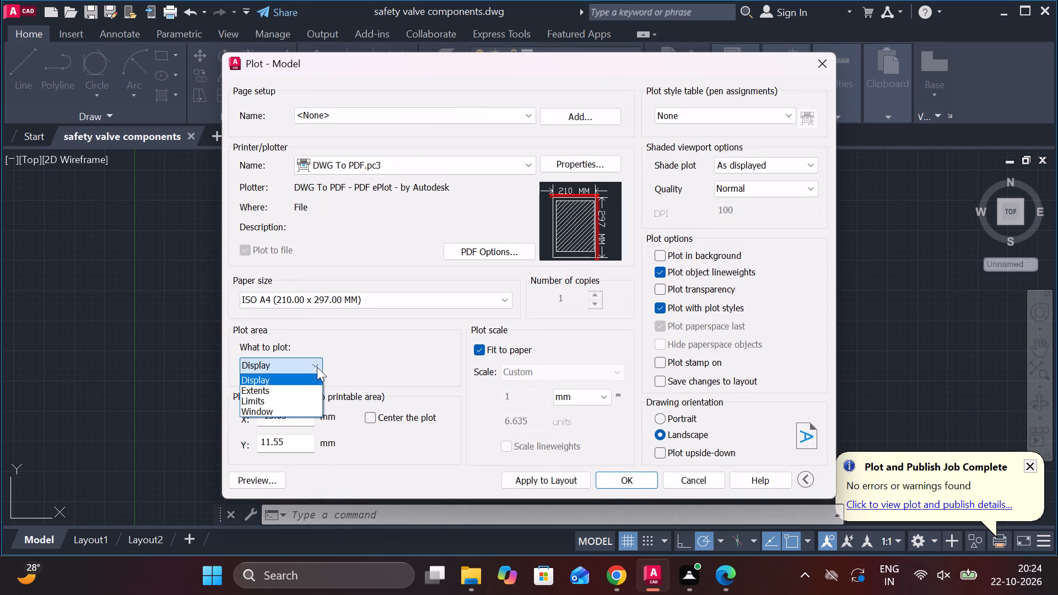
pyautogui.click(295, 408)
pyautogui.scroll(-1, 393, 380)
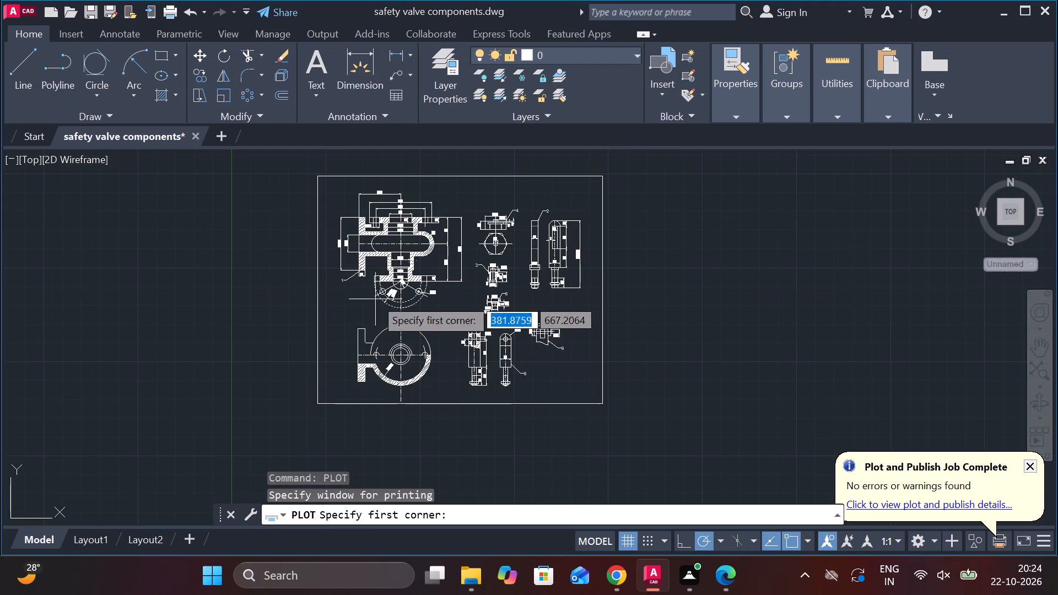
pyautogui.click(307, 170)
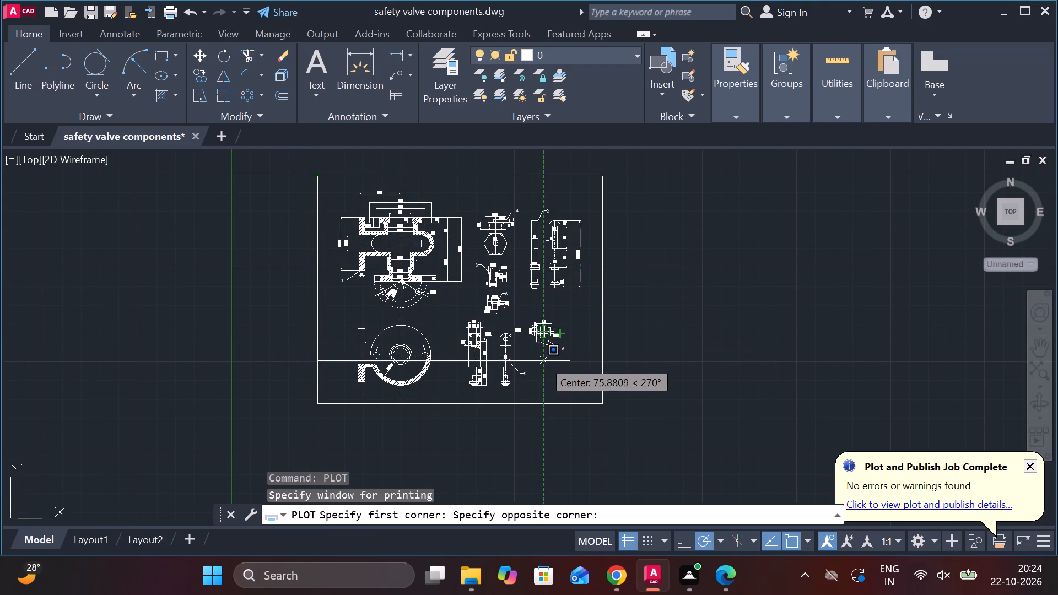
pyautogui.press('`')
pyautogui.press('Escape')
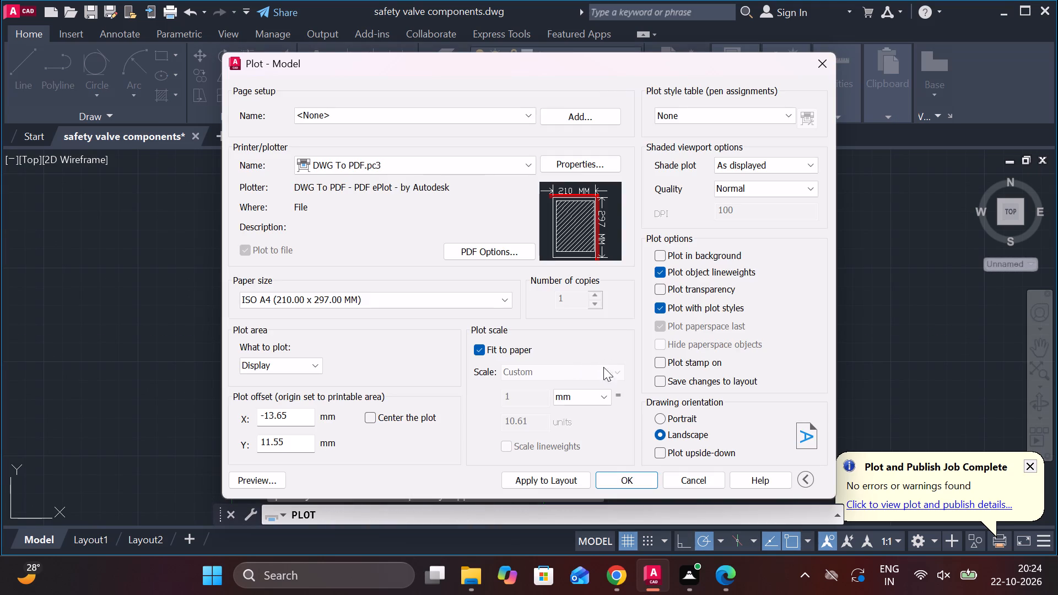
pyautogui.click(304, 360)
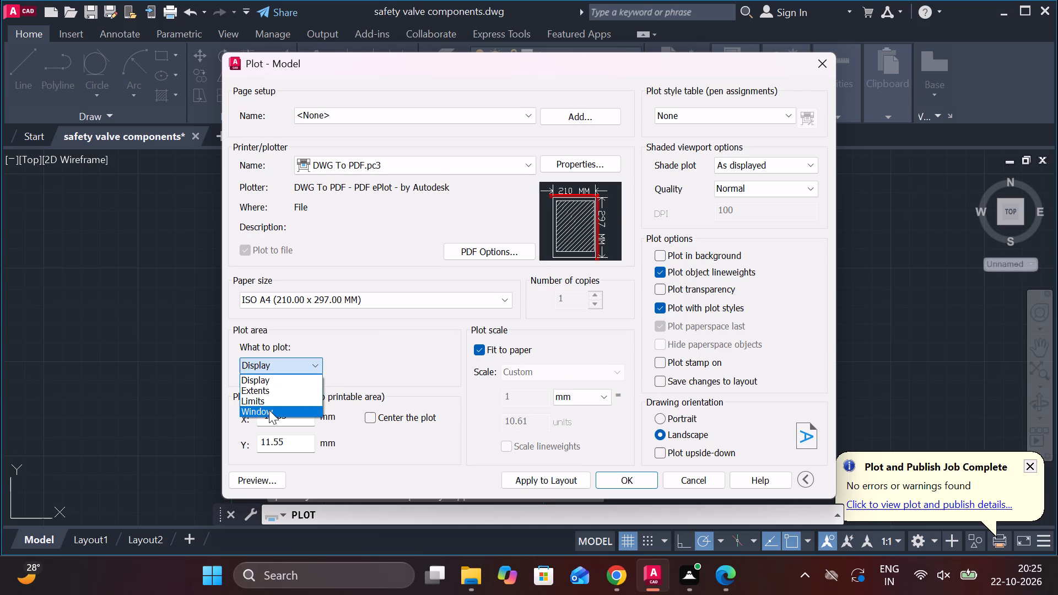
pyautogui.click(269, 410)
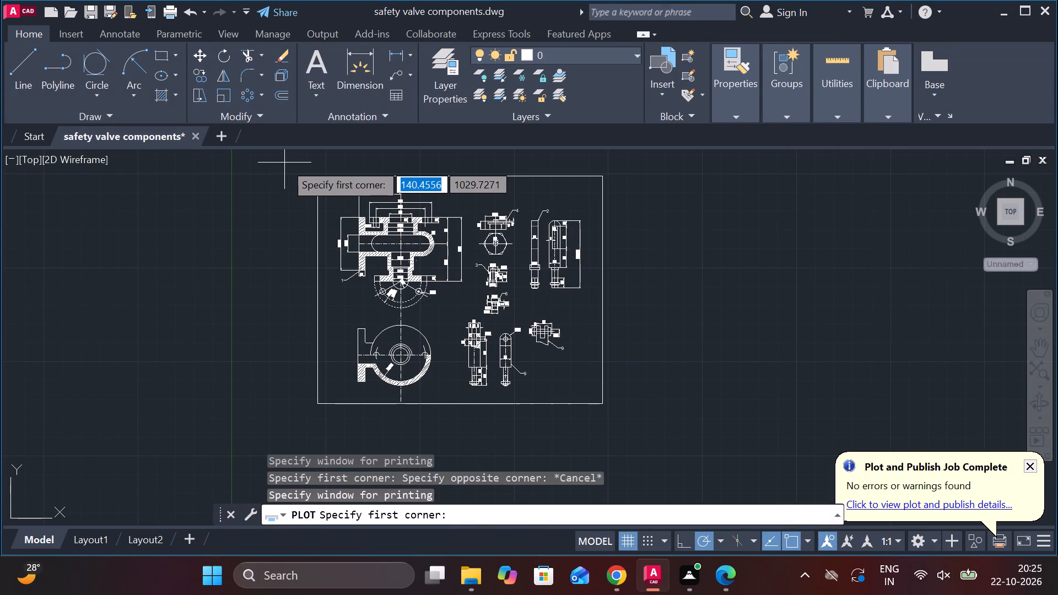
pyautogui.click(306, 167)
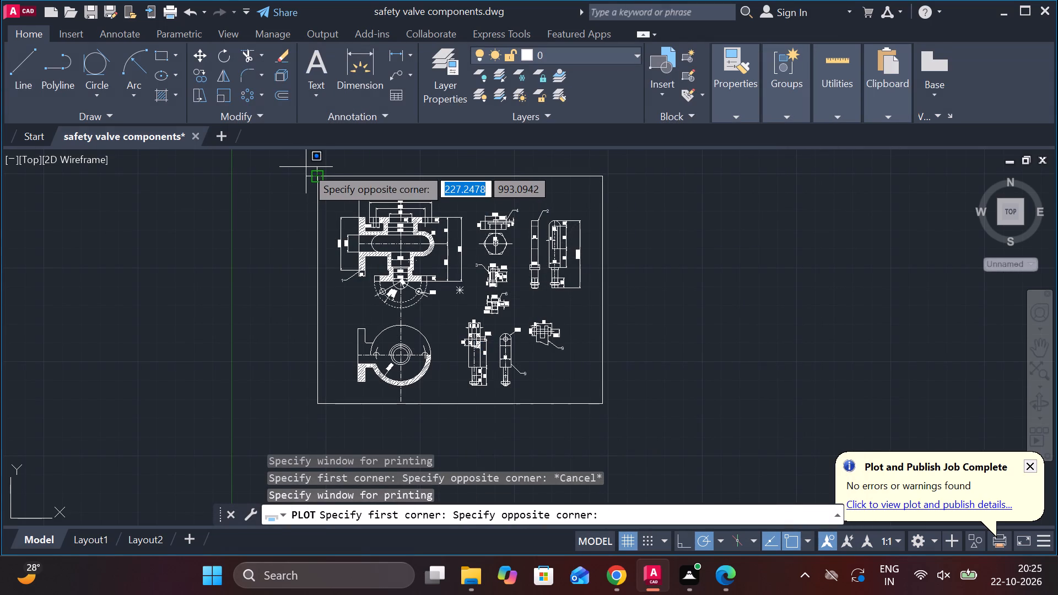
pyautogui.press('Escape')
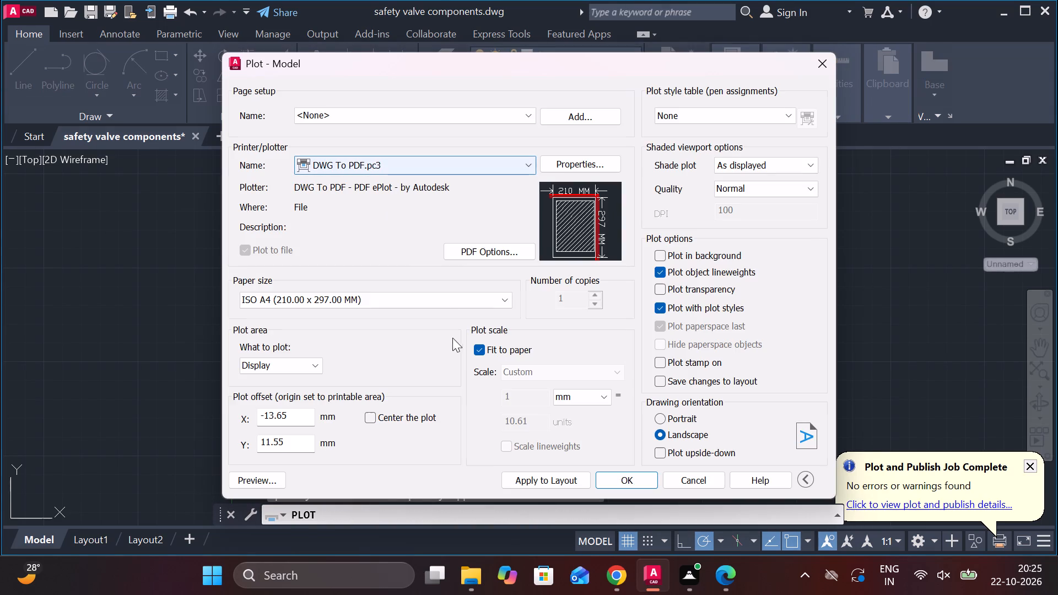
# Set the plot area to a window enclosing the whole rectangular border and all the component views.
pyautogui.click(315, 369)
pyautogui.click(271, 414)
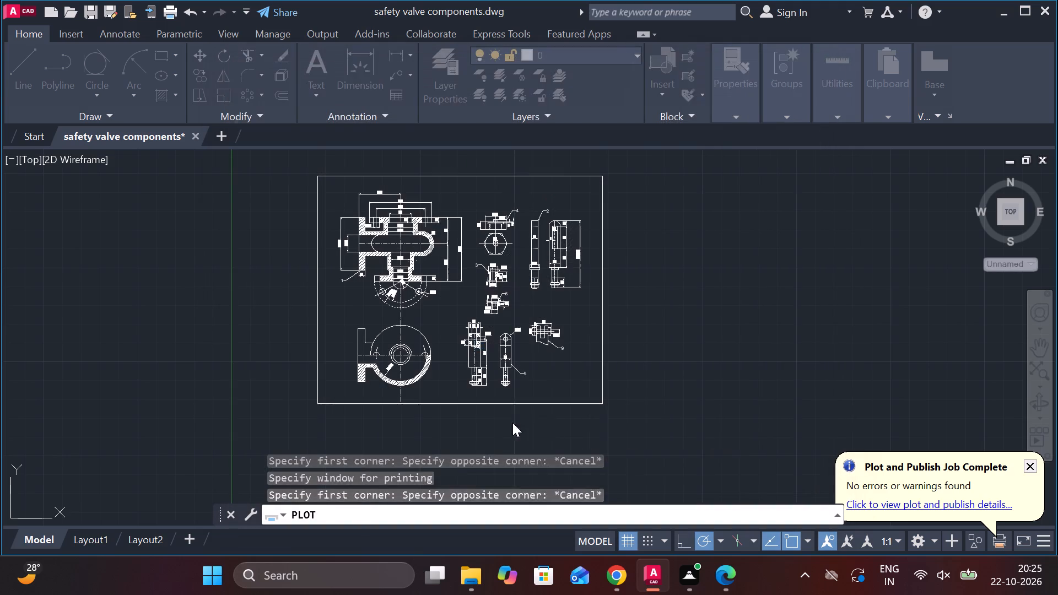
pyautogui.click(619, 419)
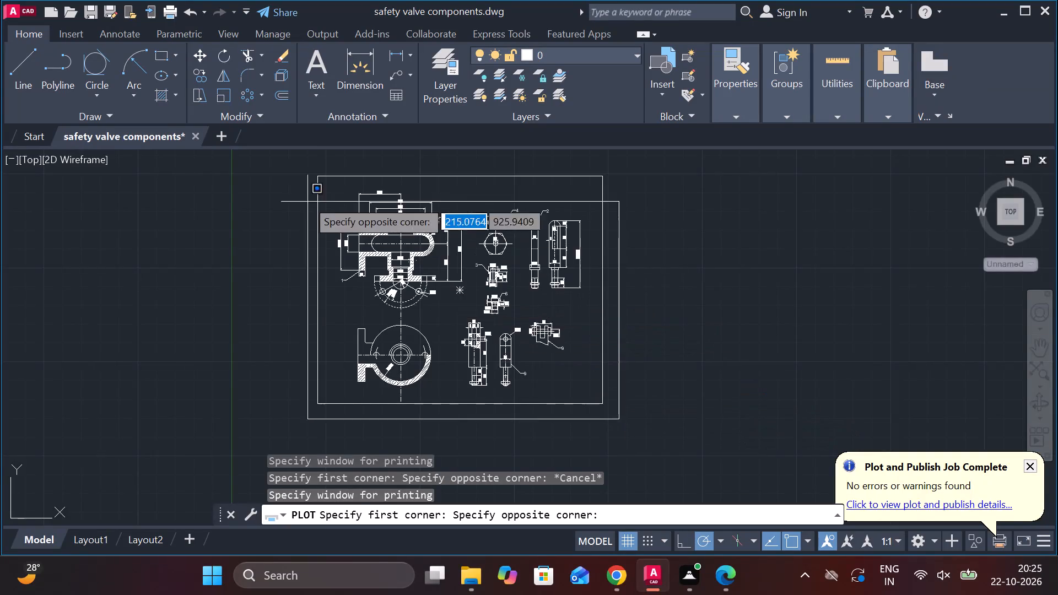
pyautogui.moveTo(301, 193); pyautogui.dragTo(337, 260, button='middle')
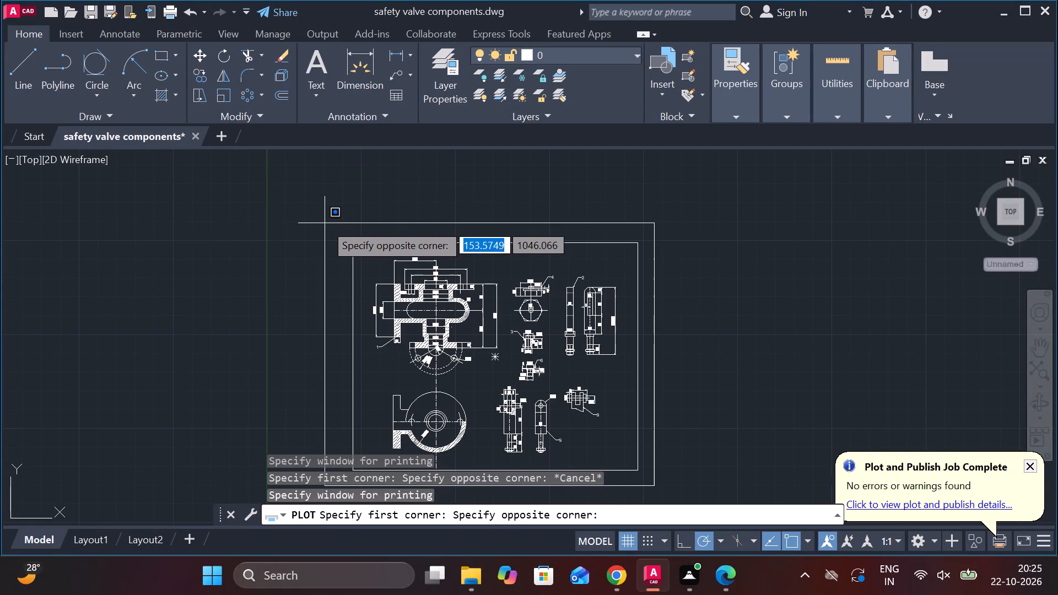
pyautogui.click(327, 223)
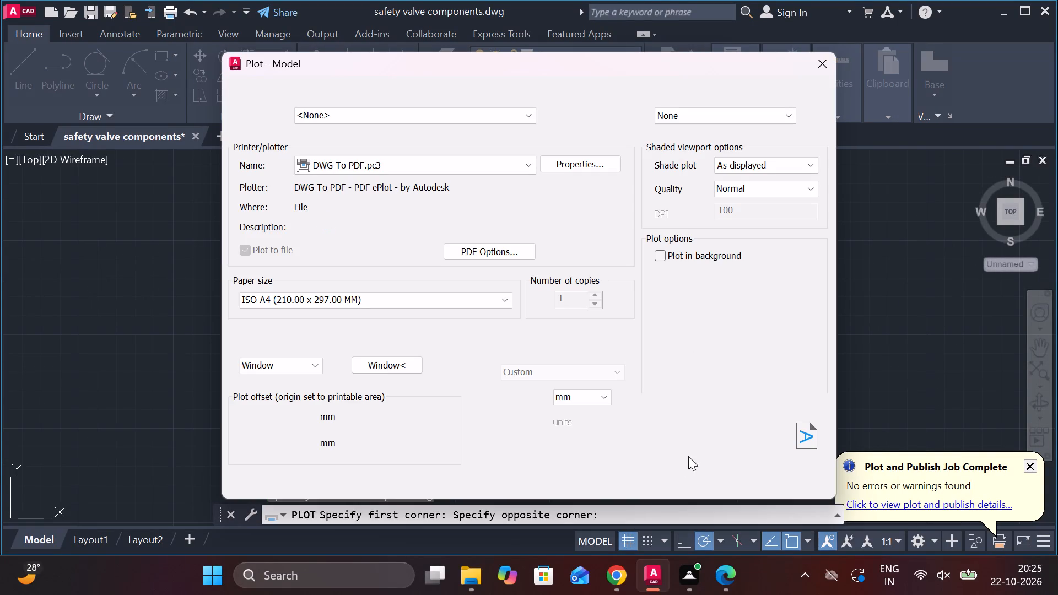
# Plot the sheet to "safety valve components-Model.pdf" in Documents and look over the PDF in Microsoft Edge.
pyautogui.click(644, 475)
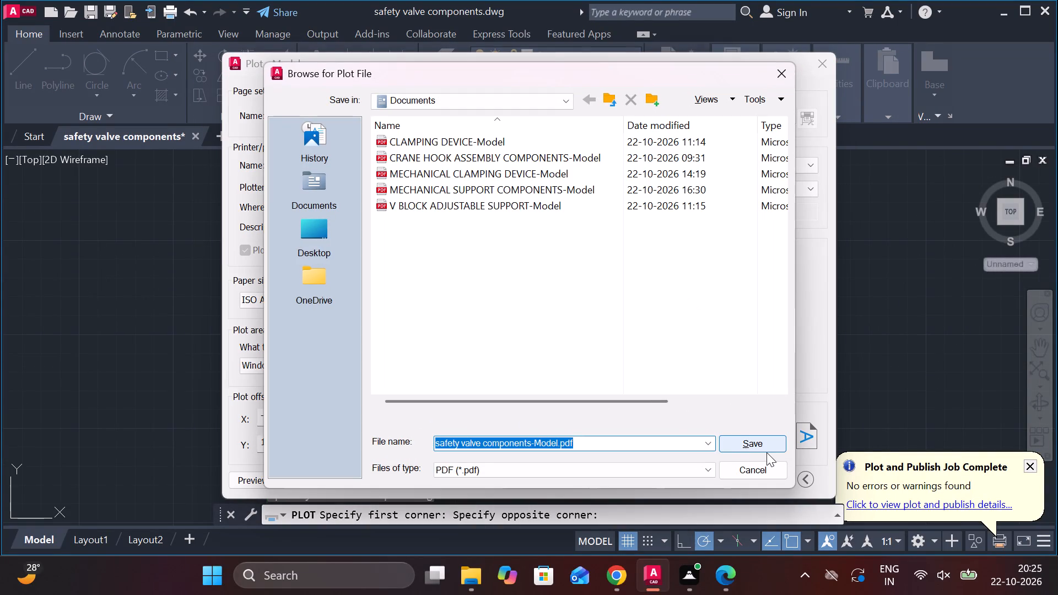
pyautogui.click(751, 447)
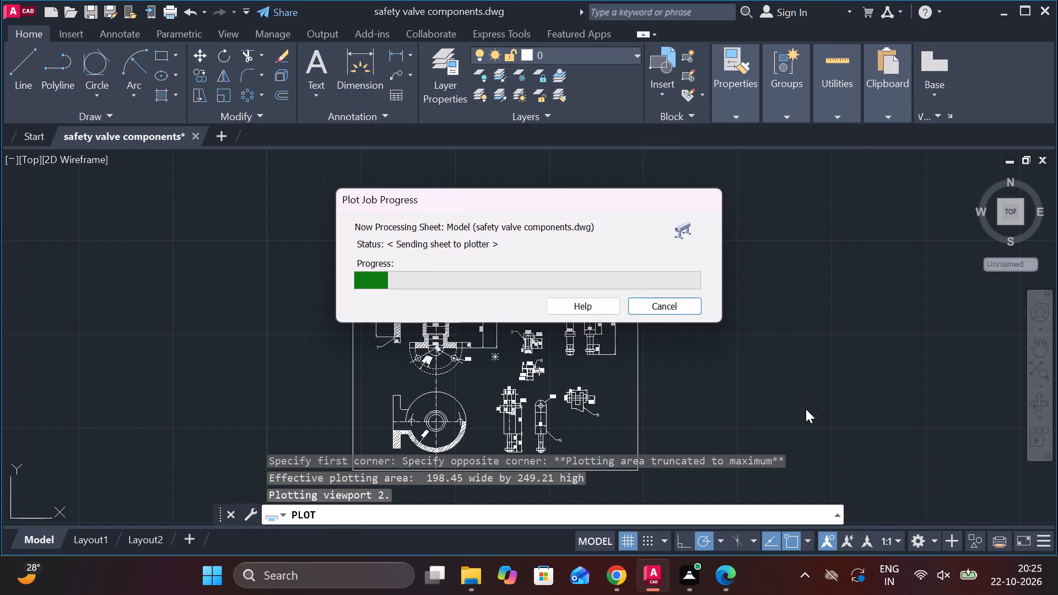
pyautogui.scroll(-3, 604, 383)
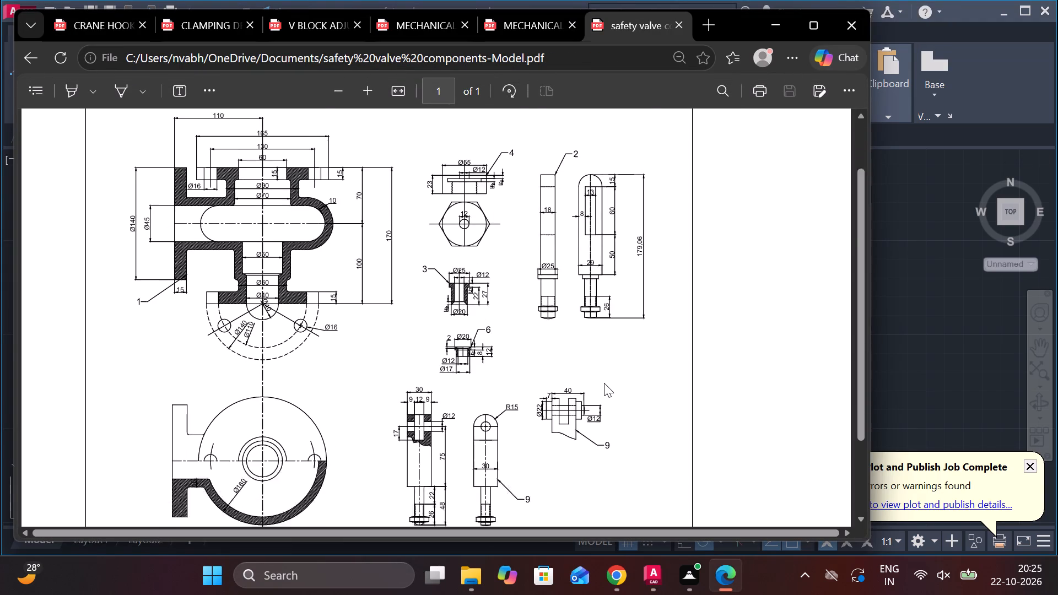